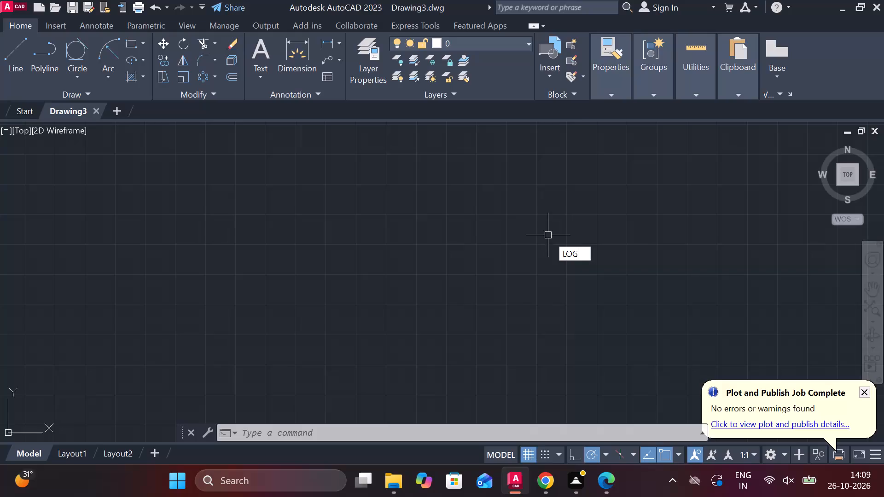
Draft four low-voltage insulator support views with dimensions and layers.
Set the model space limits from 0,0 to 297,210 and zoom to show all of the drawing area.
{"action": "left_click", "coordinate": [616, 272]}
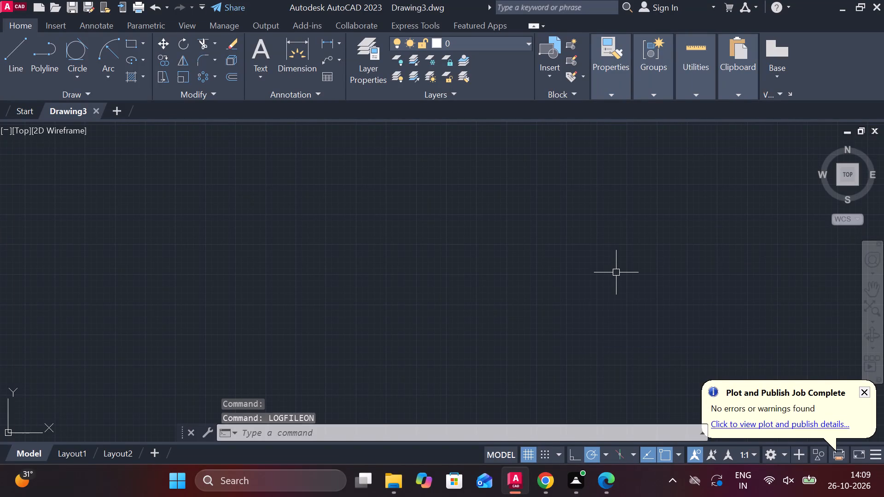
{"action": "type", "text": "LIMITS"}
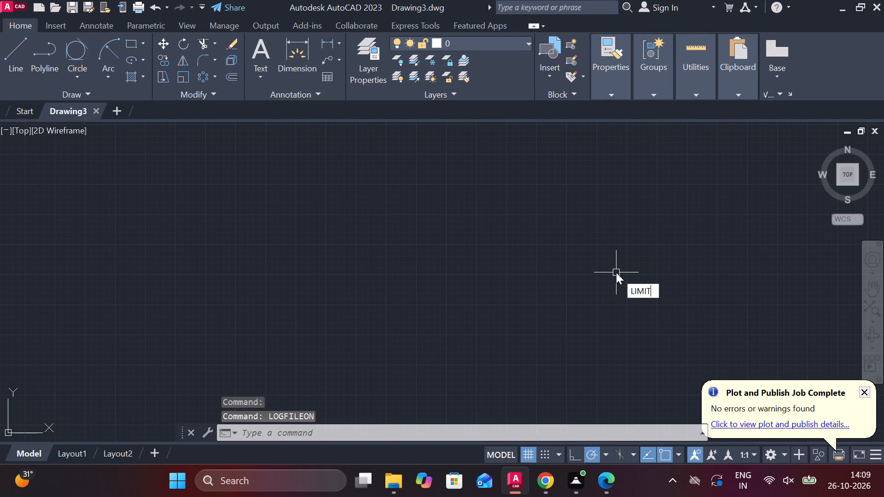
{"action": "key", "text": "Return"}
{"action": "type", "text": "0,0"}
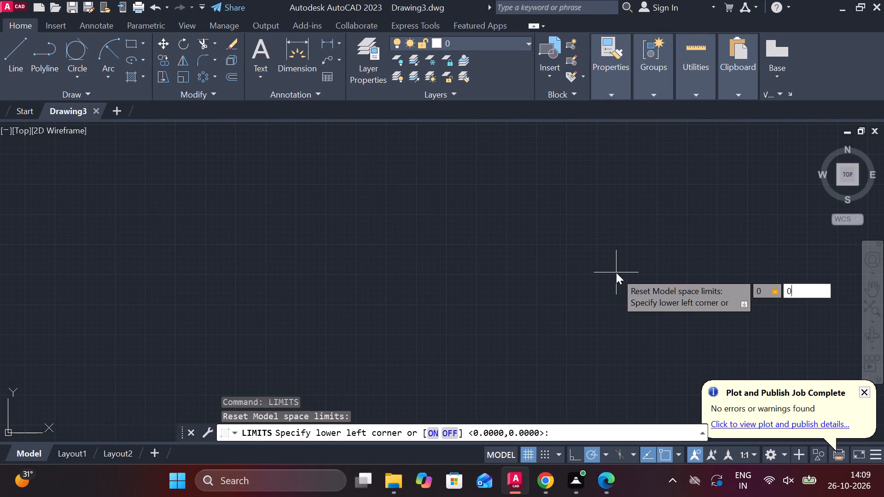
{"action": "key", "text": "Return"}
{"action": "type", "text": "297,210"}
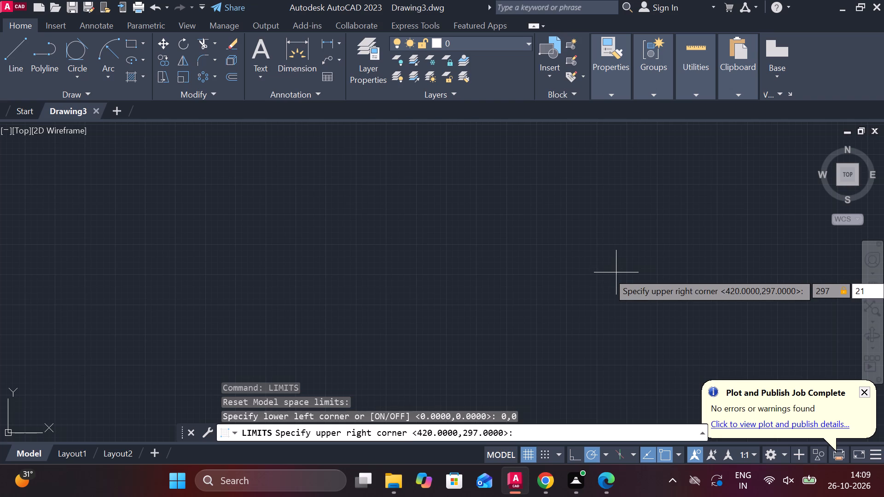
{"action": "key", "text": "Return"}
{"action": "key", "text": "z"}
{"action": "key", "text": "Return"}
{"action": "key", "text": "a"}
{"action": "key", "text": "Return"}
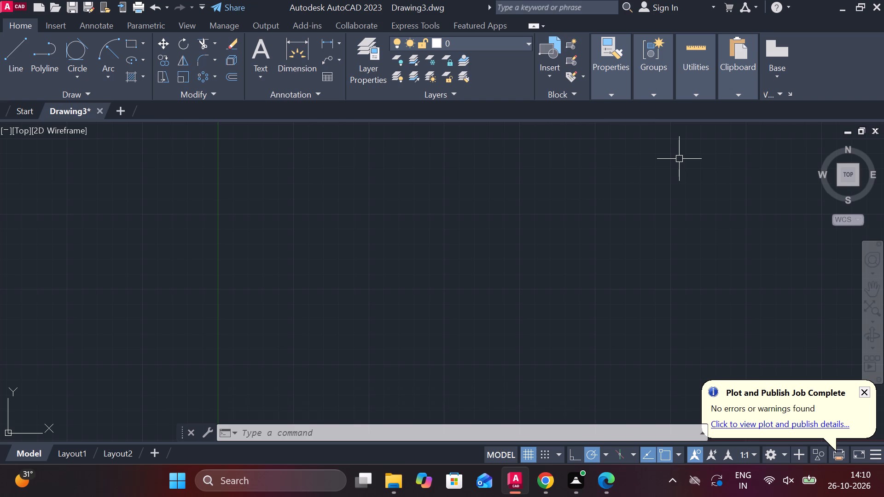
Draw a closed upright rectangle with the Line command, 4 units wide and 40 units tall.
{"action": "scroll", "coordinate": [438, 213], "scroll_direction": "down", "scroll_amount": 2}
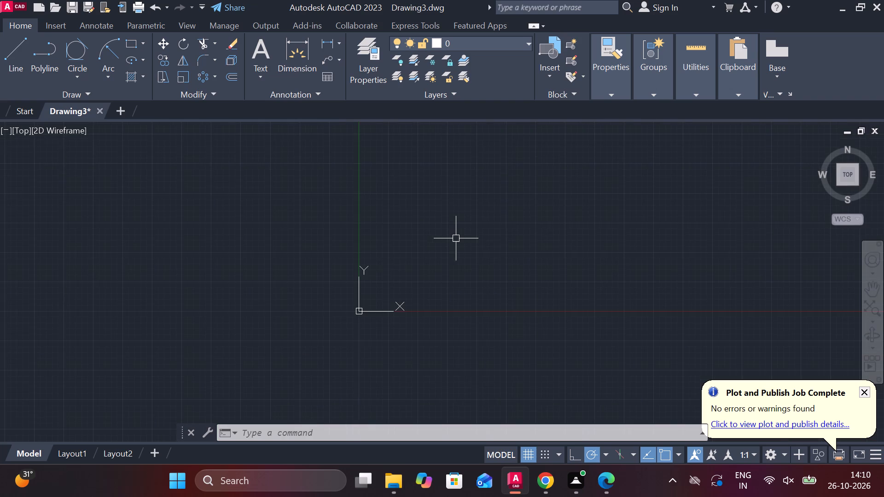
{"action": "middle_click_drag", "start_coordinate": [449, 244], "coordinate": [414, 206]}
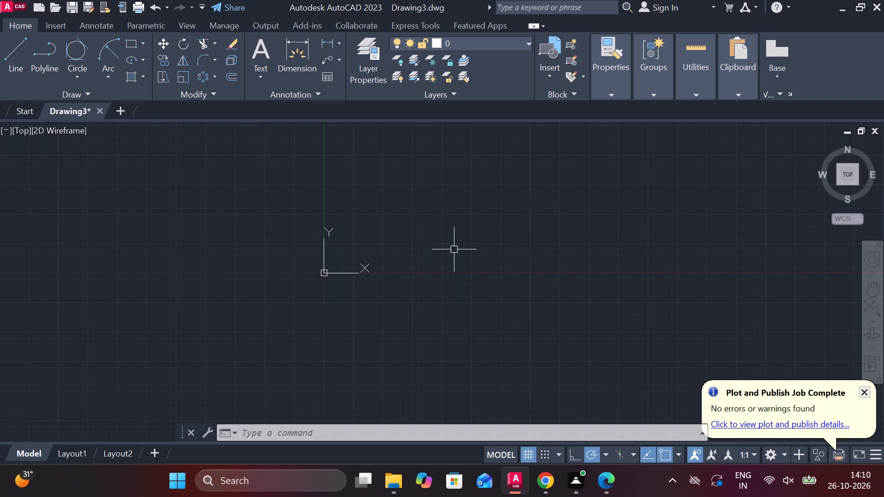
{"action": "middle_click_drag", "start_coordinate": [447, 274], "coordinate": [412, 214]}
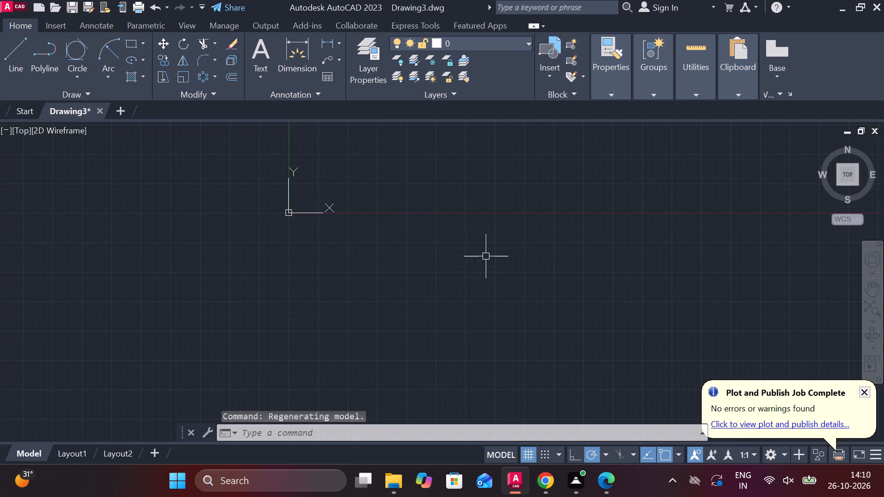
{"action": "key", "text": "l"}
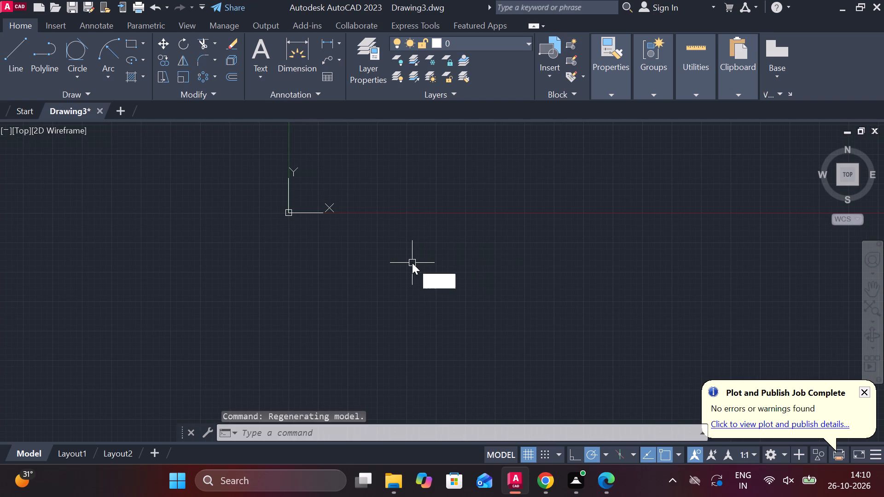
{"action": "key", "text": "Return"}
{"action": "middle_click_drag", "start_coordinate": [473, 241], "coordinate": [229, 468]}
{"action": "left_click", "coordinate": [402, 194]}
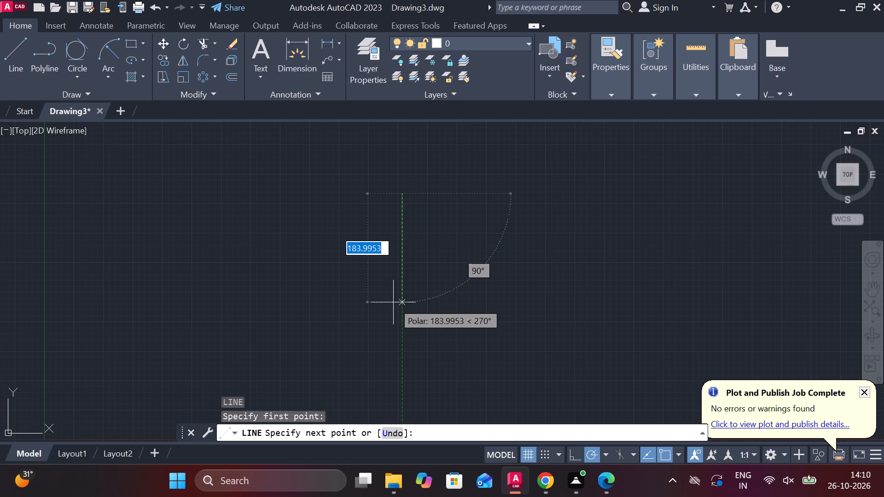
{"action": "type", "text": "40"}
{"action": "key", "text": "Return"}
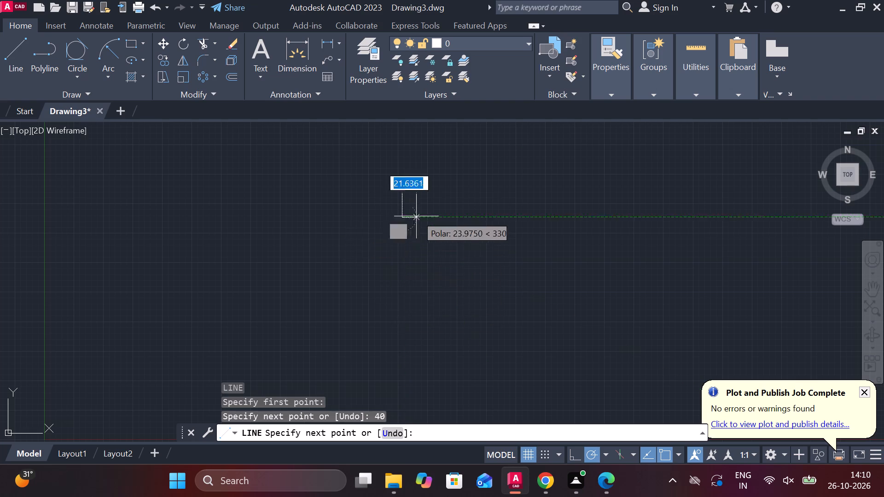
{"action": "scroll", "coordinate": [417, 210], "scroll_direction": "up", "scroll_amount": 3}
{"action": "middle_click_drag", "start_coordinate": [421, 213], "coordinate": [550, 362]}
{"action": "middle_click_drag", "start_coordinate": [520, 338], "coordinate": [509, 249]}
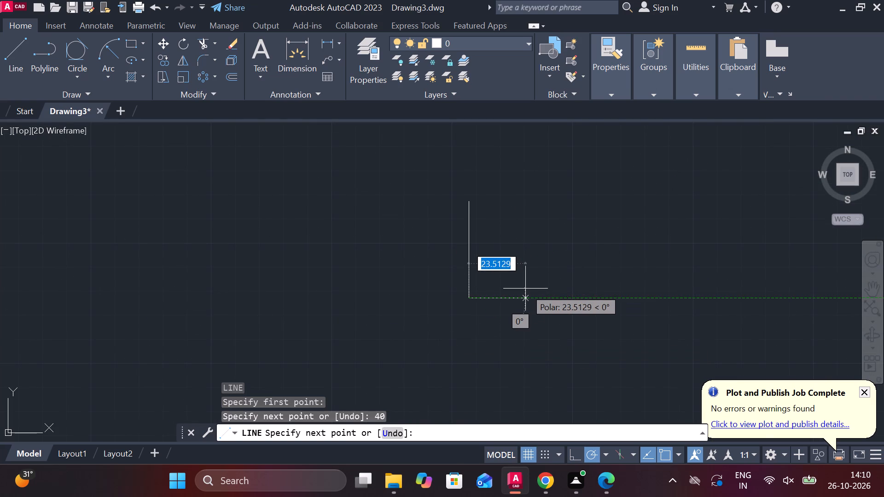
{"action": "type", "text": "4"}
{"action": "key", "text": "space"}
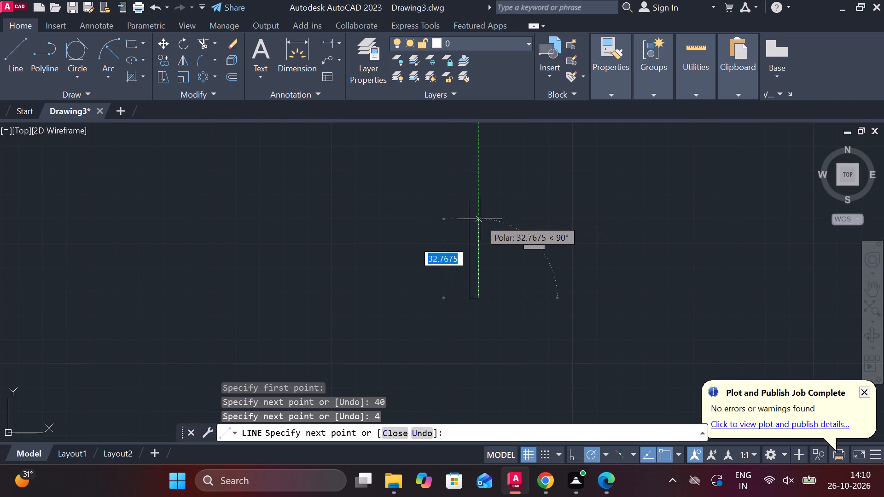
{"action": "type", "text": "40"}
{"action": "key", "text": "Return"}
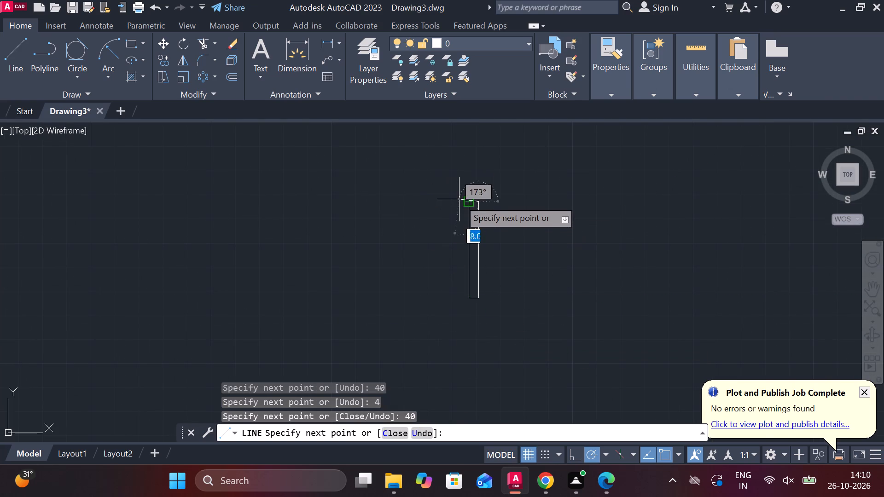
{"action": "scroll", "coordinate": [464, 202], "scroll_direction": "up", "scroll_amount": 3}
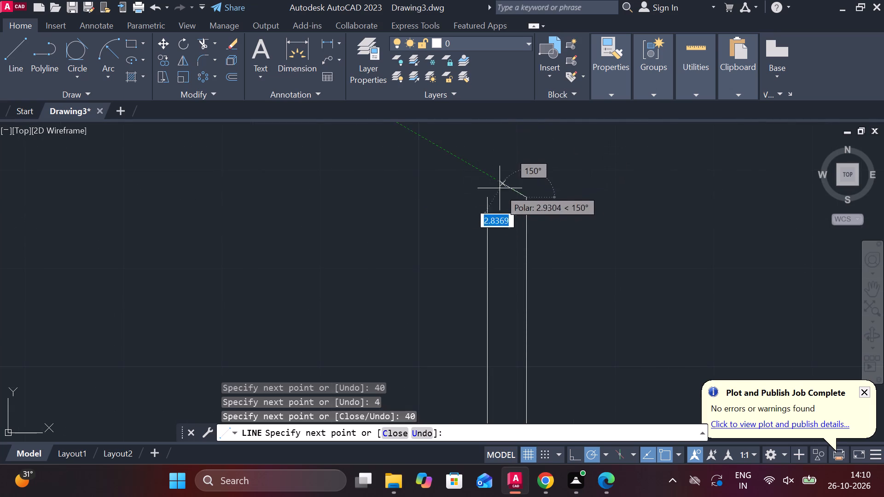
{"action": "left_click", "coordinate": [488, 201]}
{"action": "scroll", "coordinate": [549, 205], "scroll_direction": "down", "scroll_amount": 4}
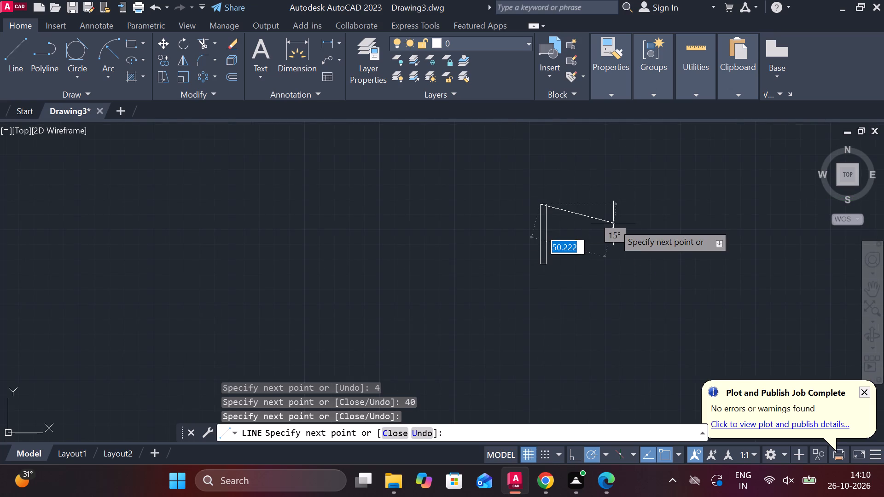
{"action": "middle_click_drag", "start_coordinate": [613, 230], "coordinate": [557, 247]}
{"action": "key", "text": "Escape"}
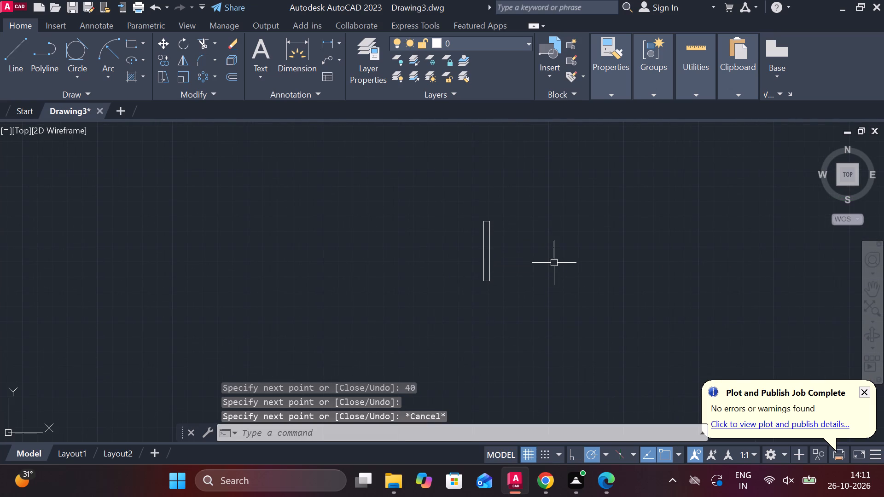
Draw a closed rectangle of lines, 40 units wide and 20 units tall, above and to the right of the narrow rectangle.
{"action": "middle_click_drag", "start_coordinate": [580, 270], "coordinate": [403, 322]}
{"action": "key", "text": "l"}
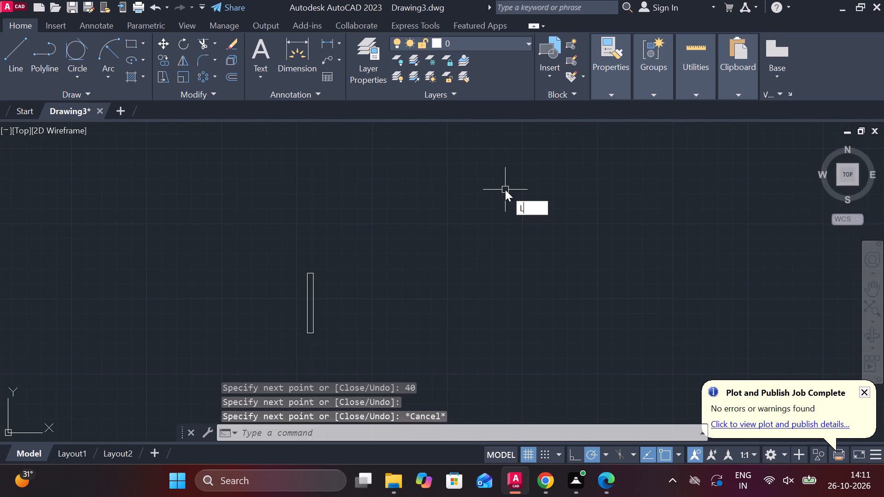
{"action": "key", "text": "Return"}
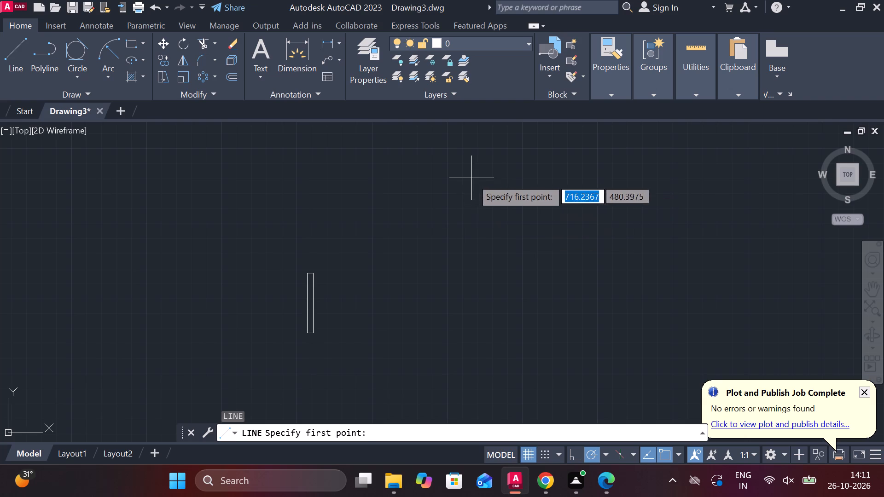
{"action": "left_click", "coordinate": [471, 178]}
{"action": "type", "text": "40"}
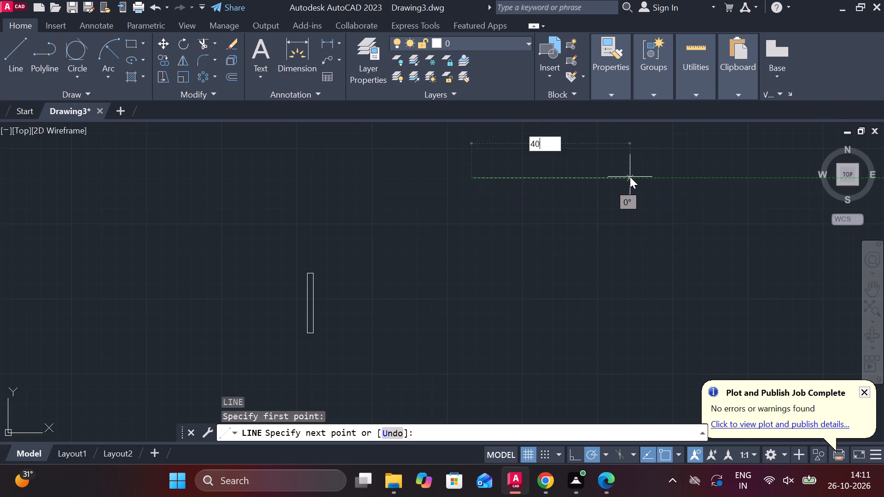
{"action": "key", "text": "Return"}
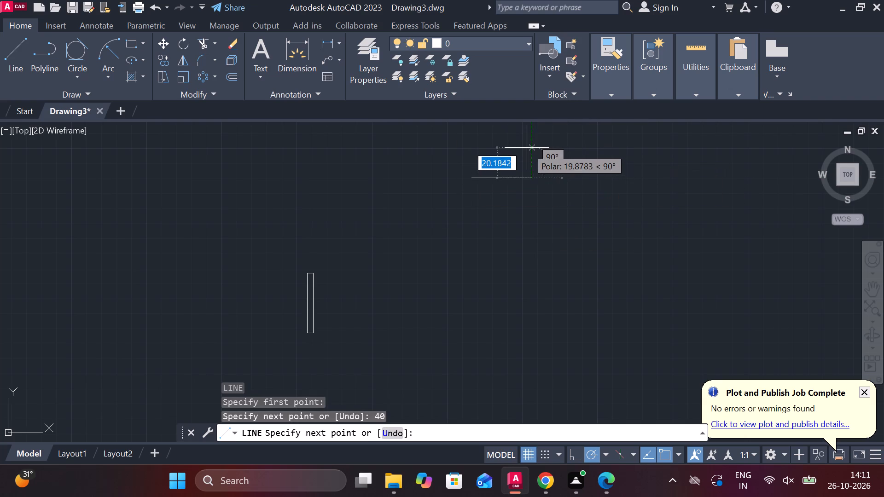
{"action": "middle_click_drag", "start_coordinate": [529, 158], "coordinate": [534, 195]}
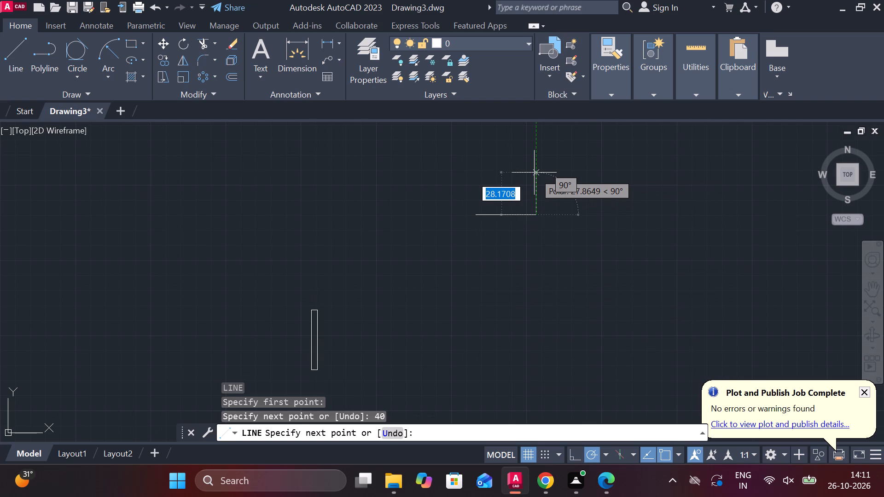
{"action": "type", "text": "20"}
{"action": "key", "text": "Return"}
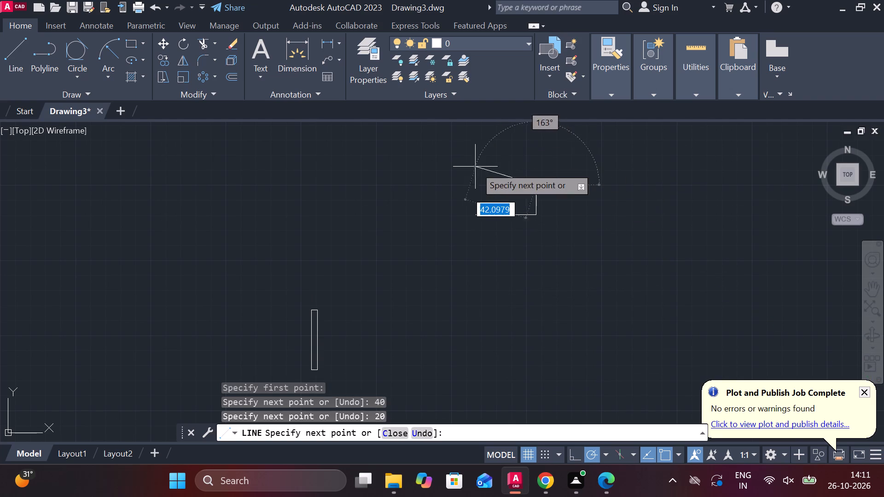
{"action": "type", "text": "40"}
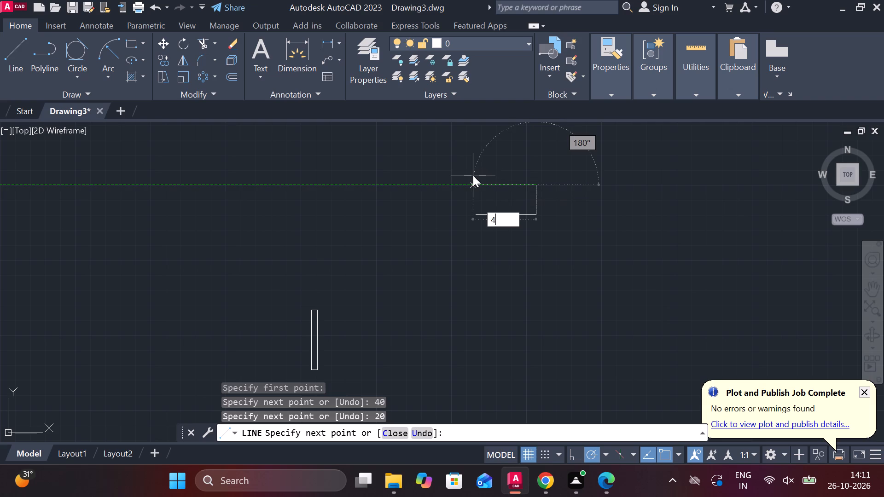
{"action": "key", "text": "Return"}
{"action": "left_click", "coordinate": [478, 217]}
{"action": "scroll", "coordinate": [520, 145], "scroll_direction": "up", "scroll_amount": 1}
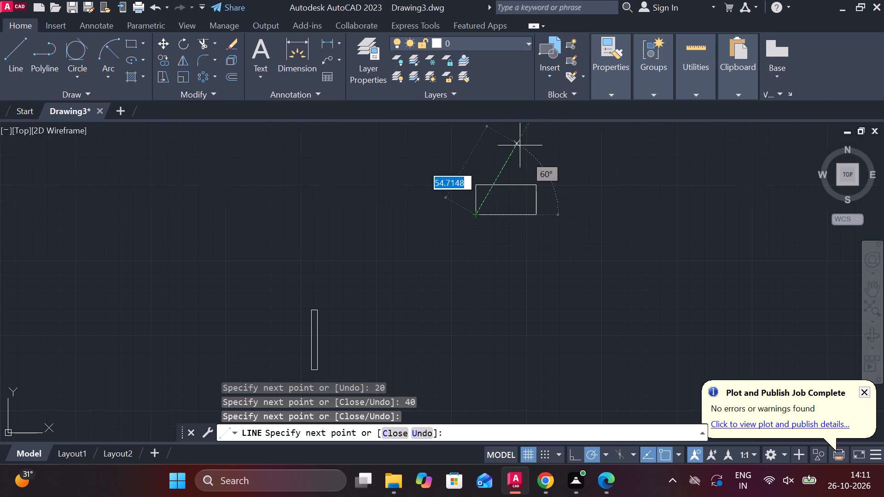
{"action": "scroll", "coordinate": [520, 145], "scroll_direction": "up", "scroll_amount": 1}
{"action": "middle_click_drag", "start_coordinate": [526, 212], "coordinate": [526, 153]}
{"action": "key", "text": "Escape"}
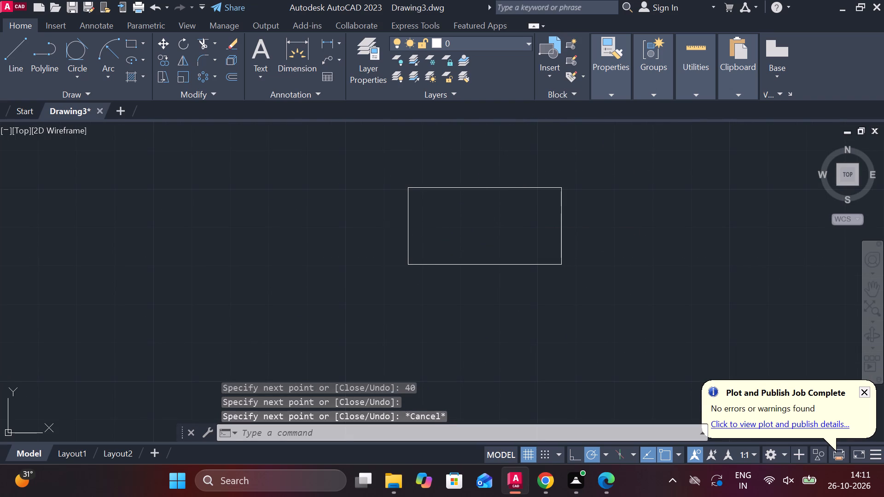
Offset the left and right edges of the 40 by 20 rectangle inward by 10 units each.
{"action": "left_click", "coordinate": [410, 226]}
{"action": "key", "text": "o"}
{"action": "key", "text": "Return"}
{"action": "key", "text": "Return"}
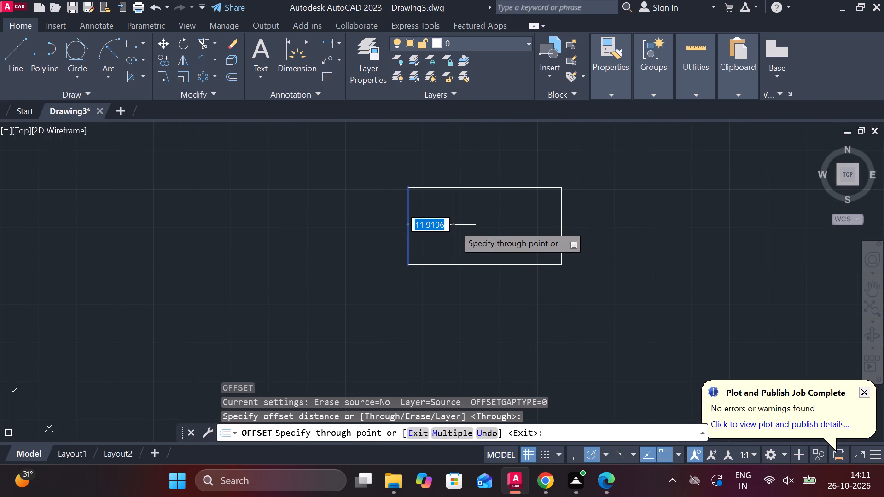
{"action": "type", "text": "10"}
{"action": "key", "text": "Return"}
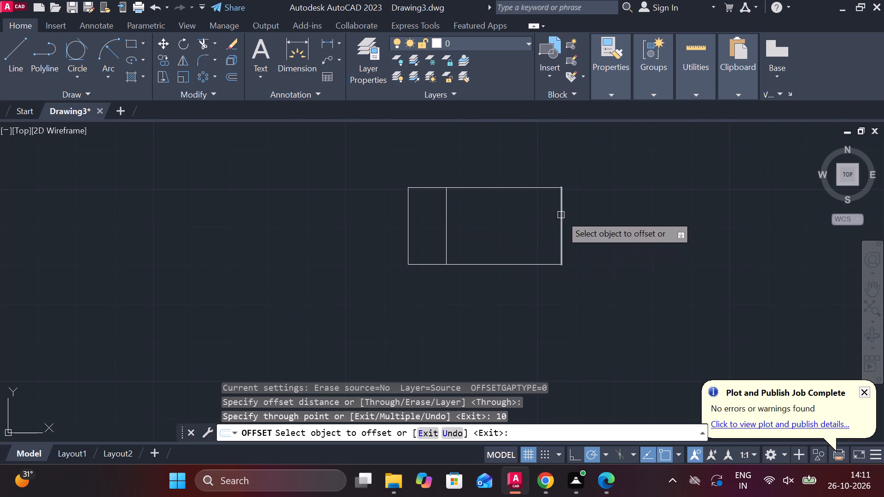
{"action": "left_click", "coordinate": [561, 215]}
{"action": "type", "text": "10"}
{"action": "key", "text": "Return"}
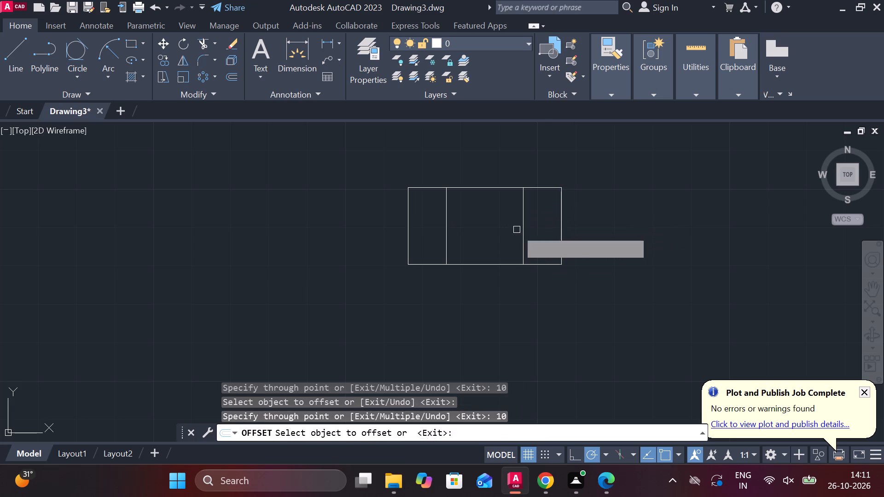
{"action": "key", "text": "Escape"}
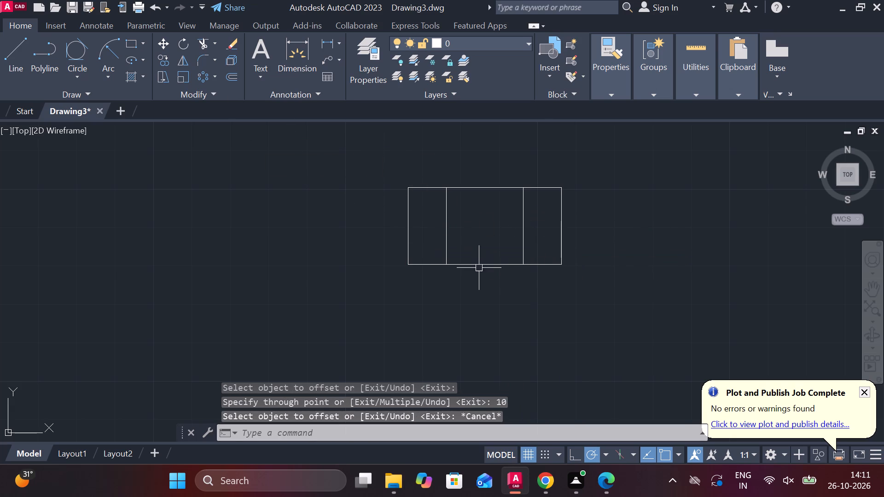
Offset the bottom edge of the 40 by 20 rectangle upward by 2 units.
{"action": "left_click", "coordinate": [477, 264]}
{"action": "key", "text": "o"}
{"action": "key", "text": "Return"}
{"action": "key", "text": "Return"}
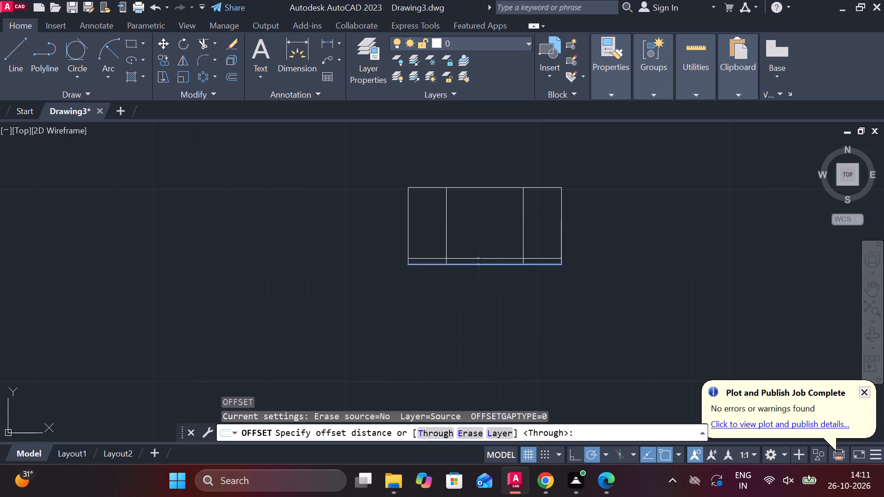
{"action": "type", "text": "2"}
{"action": "key", "text": "space"}
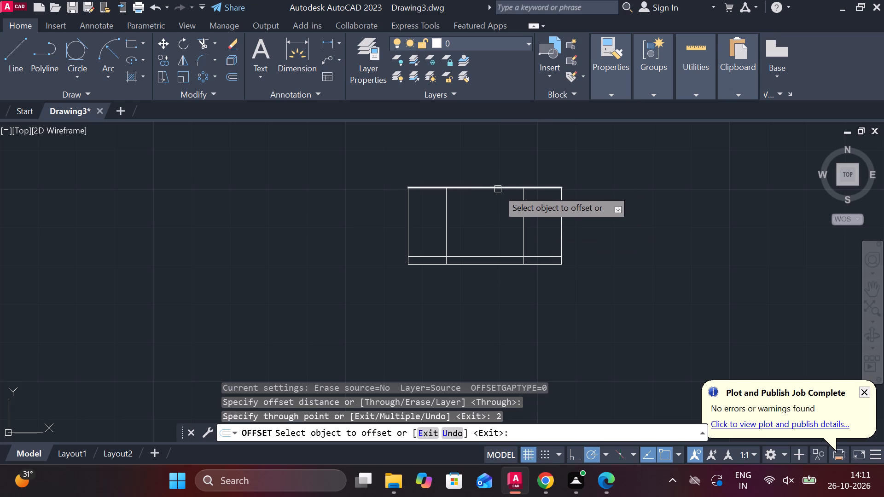
{"action": "key", "text": "Escape"}
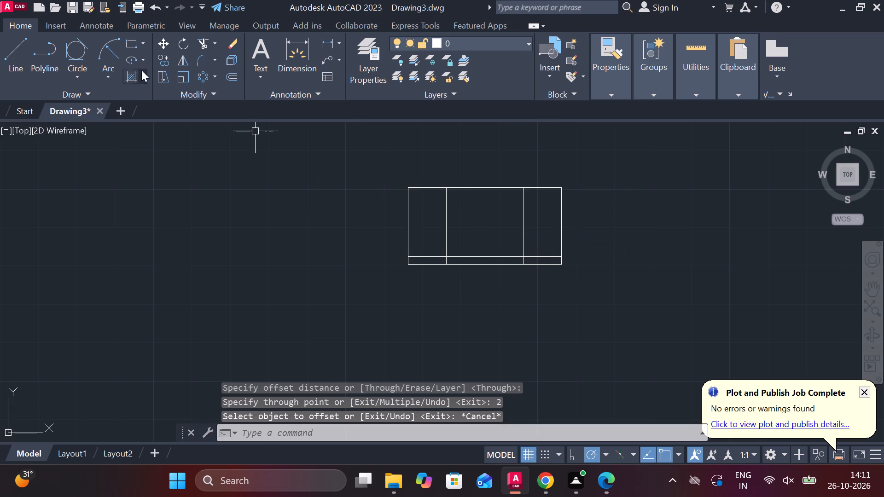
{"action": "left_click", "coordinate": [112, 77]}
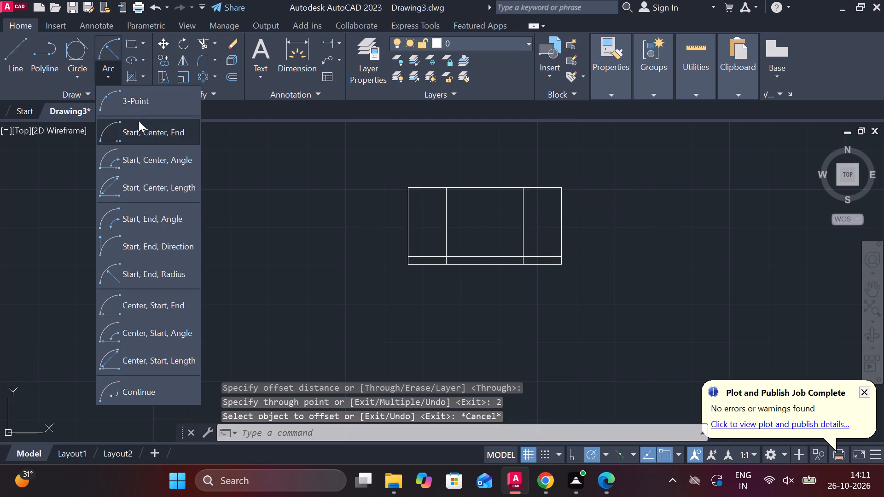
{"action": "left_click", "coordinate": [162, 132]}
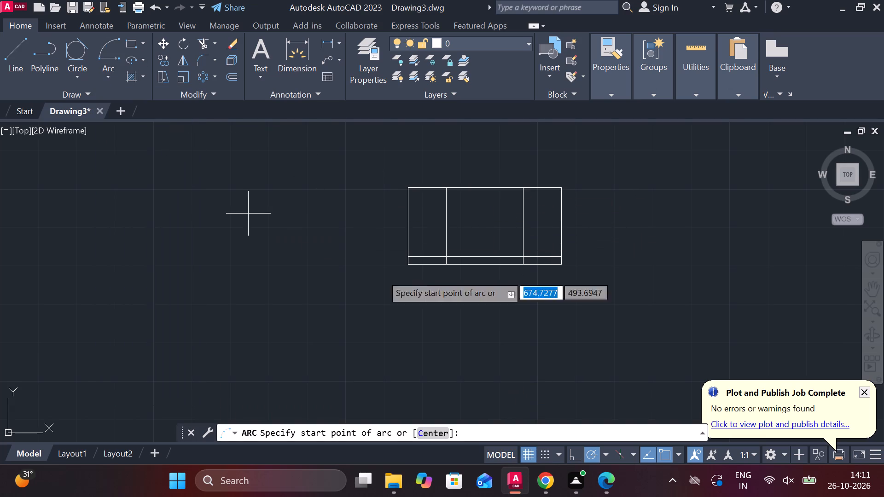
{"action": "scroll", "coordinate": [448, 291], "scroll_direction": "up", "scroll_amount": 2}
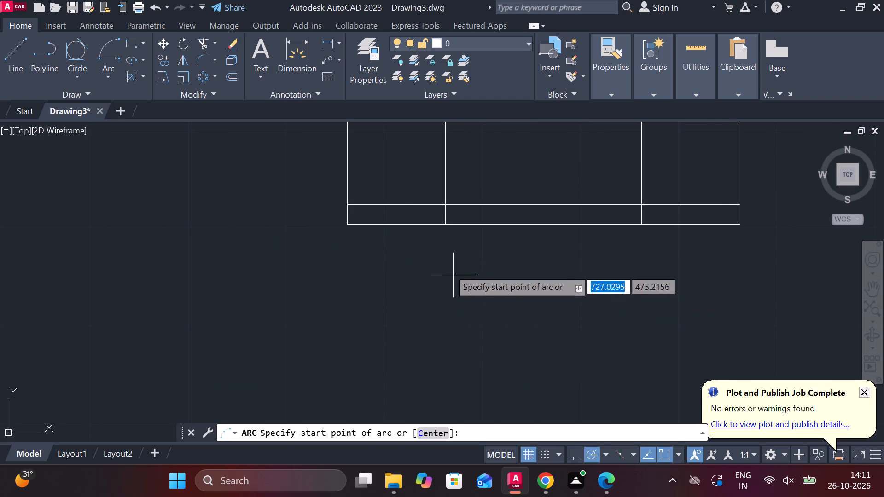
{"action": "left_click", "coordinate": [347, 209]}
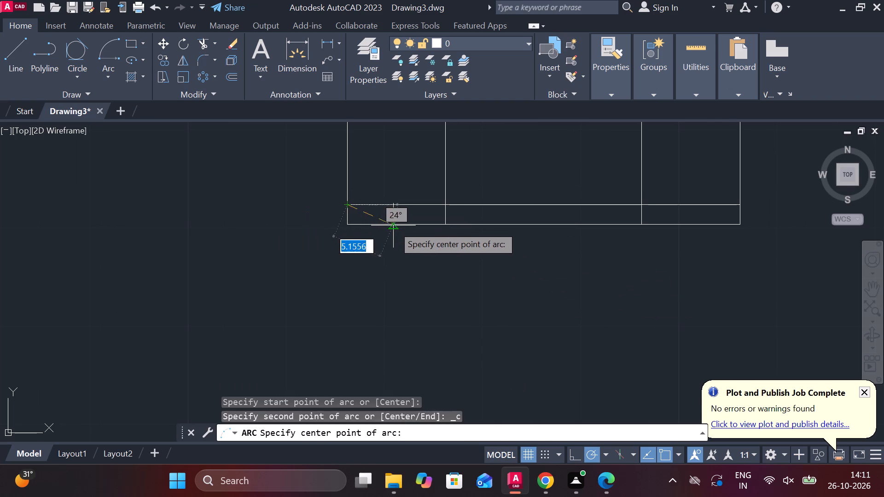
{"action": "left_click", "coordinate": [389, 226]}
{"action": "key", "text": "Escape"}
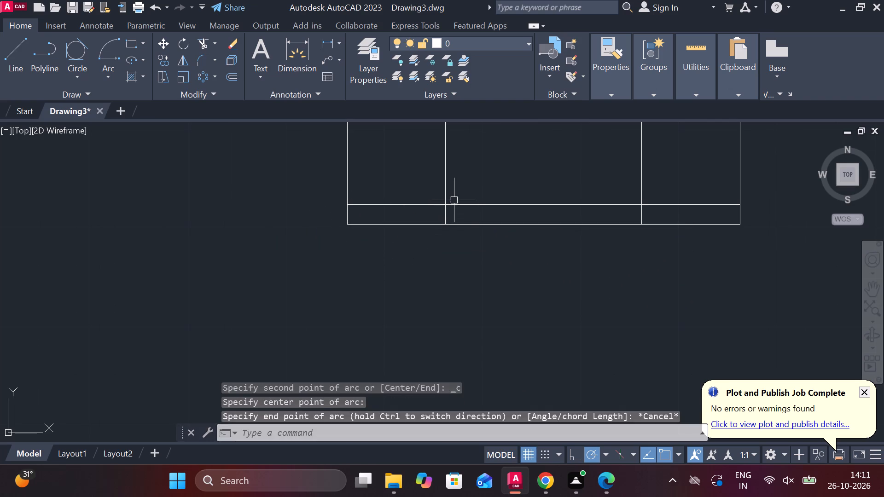
Draw three three-point arcs across the left, middle and right sections of the bottom 2-unit strip, each dipping to the bottom edge.
{"action": "key", "text": "space"}
{"action": "left_click", "coordinate": [448, 204]}
{"action": "left_click", "coordinate": [397, 224]}
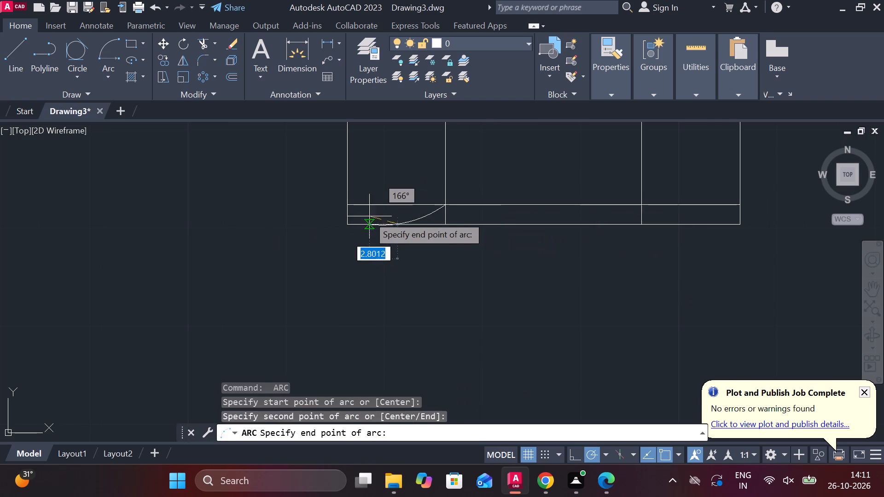
{"action": "left_click", "coordinate": [348, 205]}
{"action": "key", "text": "Escape"}
{"action": "key", "text": "space"}
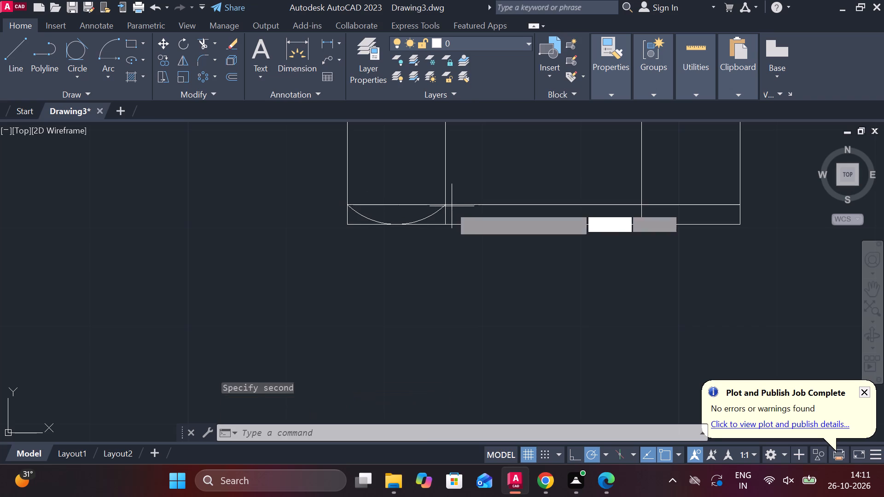
{"action": "left_click_drag", "start_coordinate": [449, 206], "coordinate": [454, 208]}
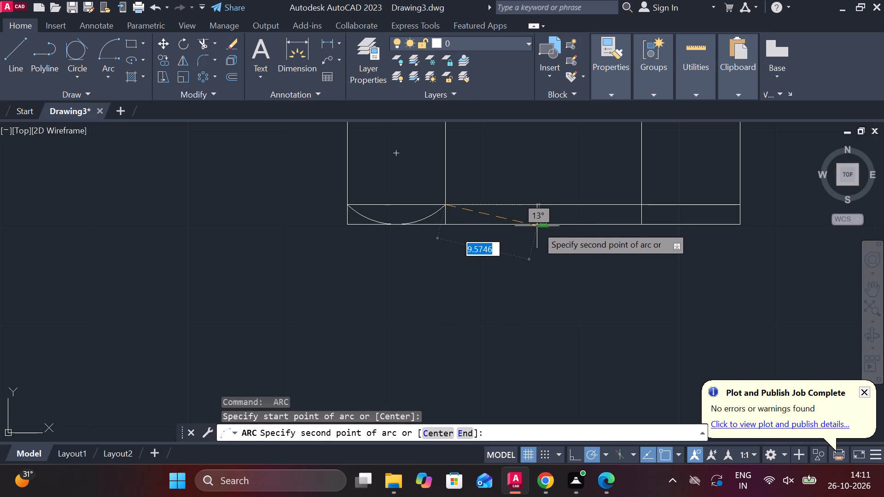
{"action": "left_click", "coordinate": [547, 226]}
{"action": "left_click", "coordinate": [643, 204]}
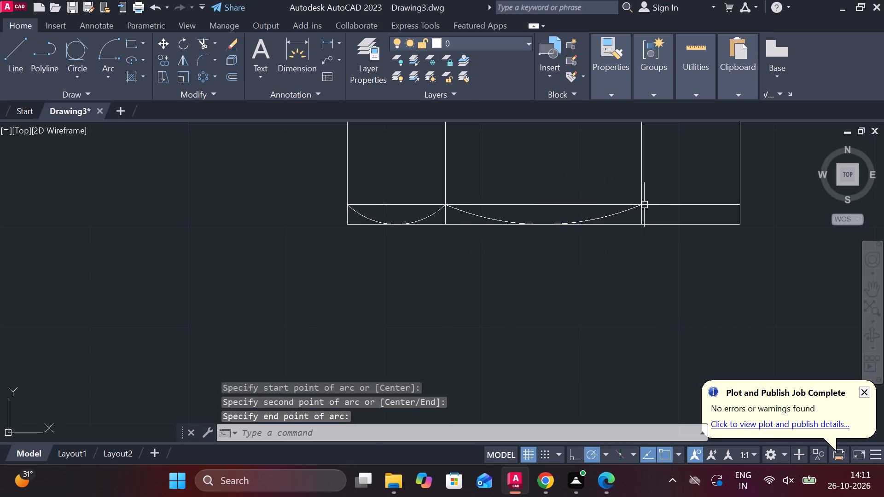
{"action": "middle_click_drag", "start_coordinate": [674, 211], "coordinate": [600, 231]}
{"action": "key", "text": "space"}
{"action": "left_click", "coordinate": [575, 224]}
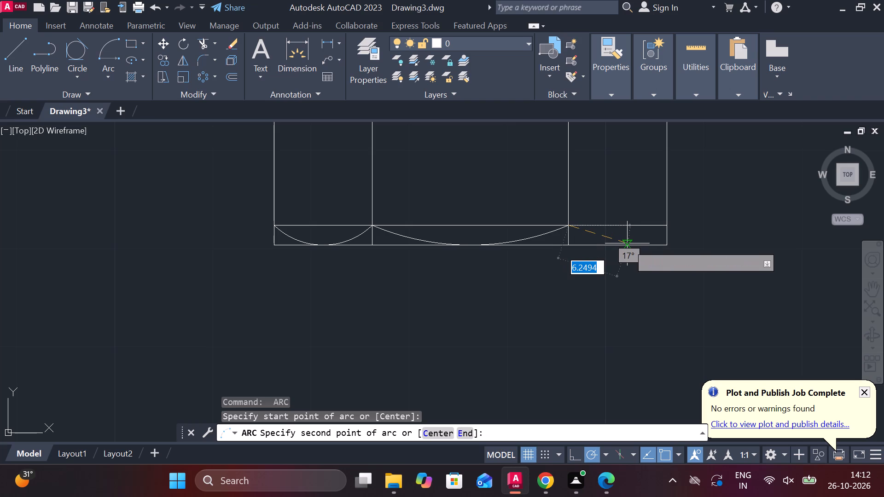
{"action": "left_click", "coordinate": [624, 243]}
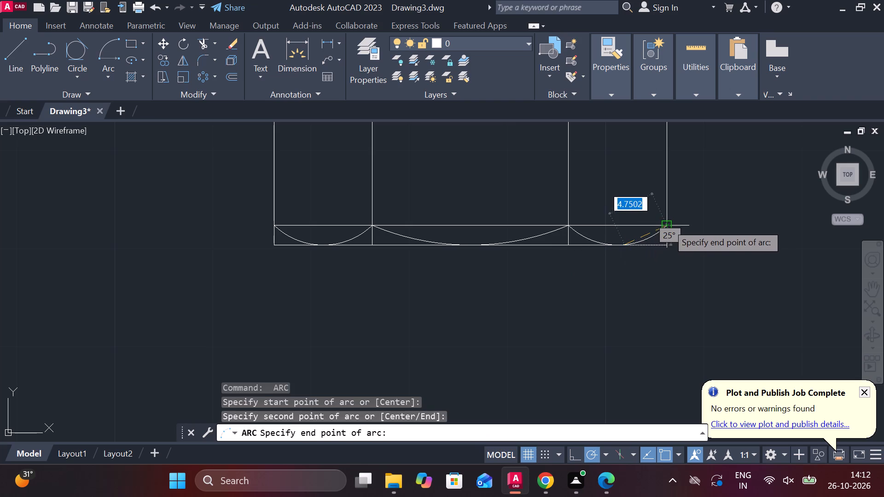
{"action": "left_click", "coordinate": [667, 224]}
{"action": "key", "text": "Escape"}
Mirror the three arcs about the rectangle's horizontal midline, keeping the source arcs.
{"action": "scroll", "coordinate": [674, 244], "scroll_direction": "down", "scroll_amount": 1}
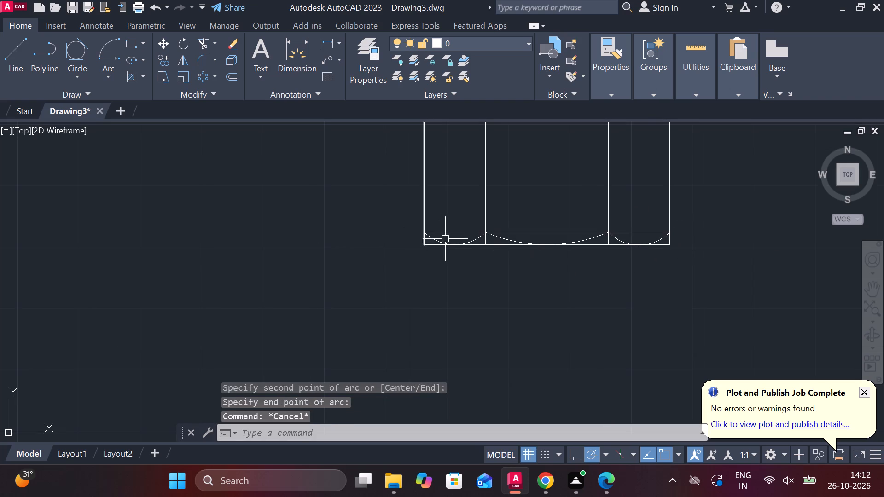
{"action": "left_click", "coordinate": [471, 239]}
{"action": "left_click", "coordinate": [530, 245]}
{"action": "left_click", "coordinate": [638, 246]}
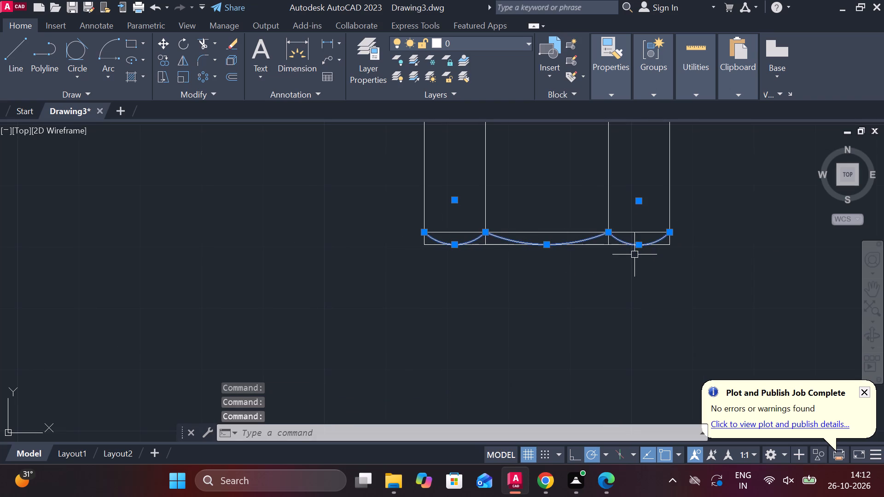
{"action": "middle_click_drag", "start_coordinate": [628, 269], "coordinate": [592, 301]}
{"action": "key", "text": "m"}
{"action": "key", "text": "i"}
{"action": "key", "text": "Return"}
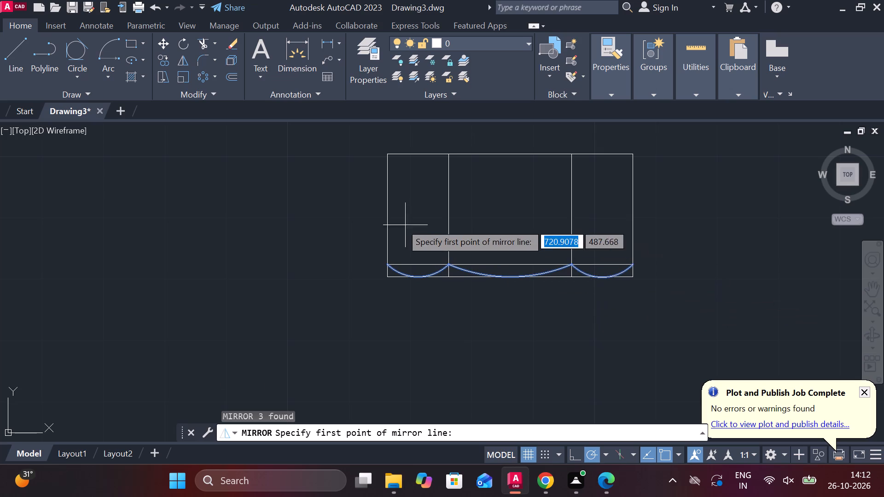
{"action": "left_click", "coordinate": [386, 211]}
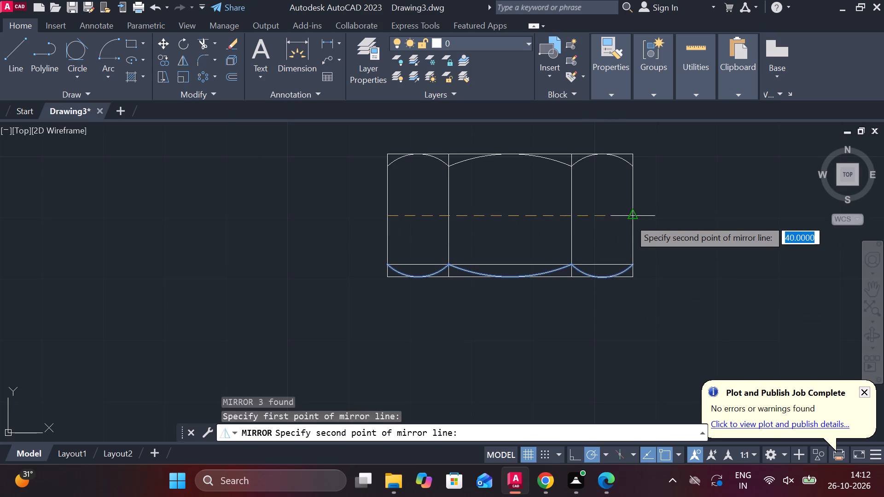
{"action": "left_click", "coordinate": [631, 217]}
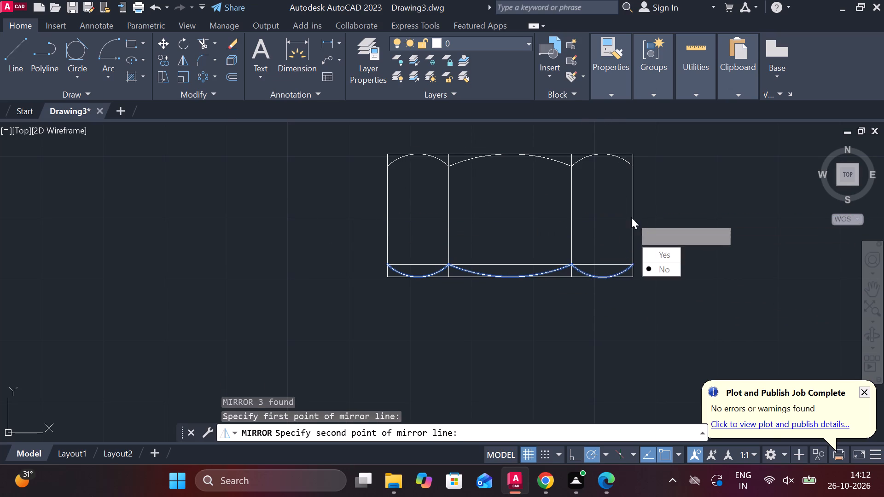
{"action": "left_click_drag", "start_coordinate": [659, 266], "coordinate": [631, 217]}
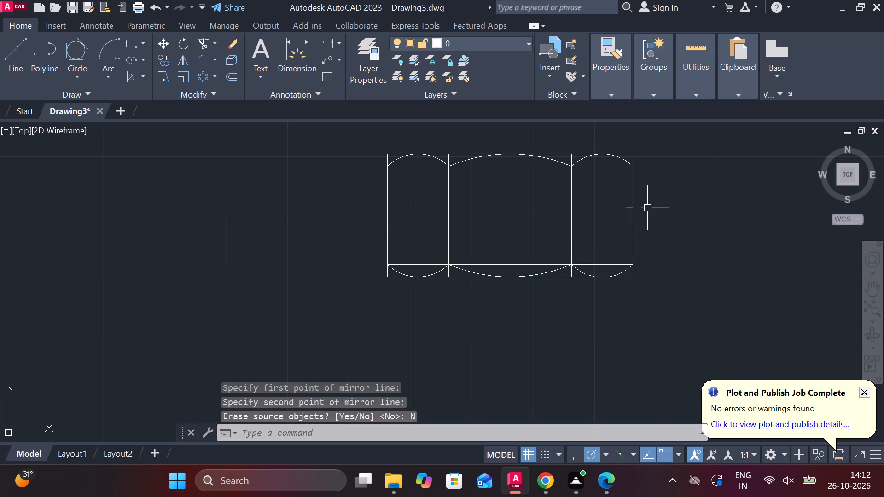
Trim the rectangle's two right-hand corners back to the arcs, plus the upper stub of the right inner vertical line.
{"action": "type", "text": "TR"}
{"action": "key", "text": "space"}
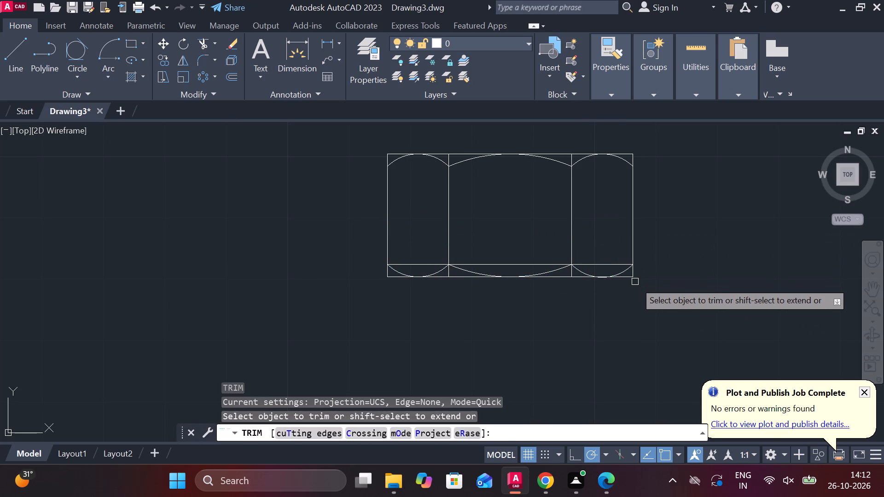
{"action": "left_click", "coordinate": [634, 279]}
{"action": "left_click", "coordinate": [629, 152]}
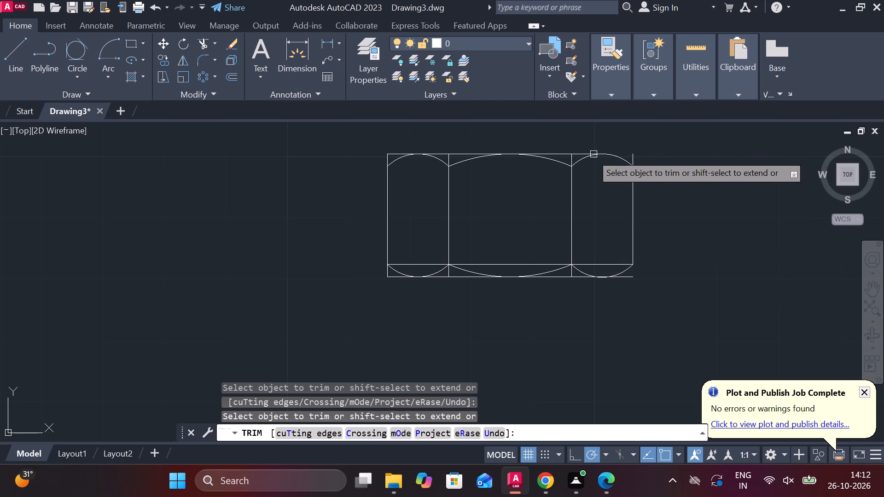
{"action": "left_click", "coordinate": [568, 160]}
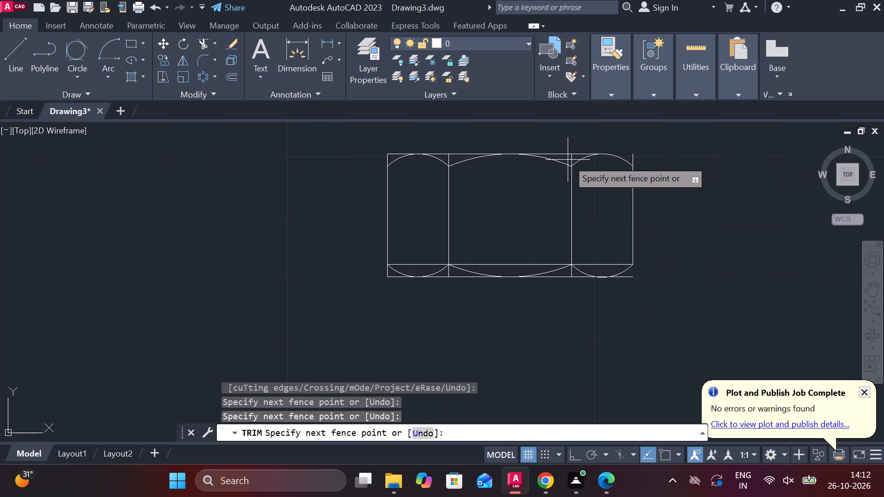
{"action": "scroll", "coordinate": [568, 160], "scroll_direction": "up", "scroll_amount": 2}
{"action": "left_click", "coordinate": [585, 158]}
{"action": "scroll", "coordinate": [578, 157], "scroll_direction": "down", "scroll_amount": 3}
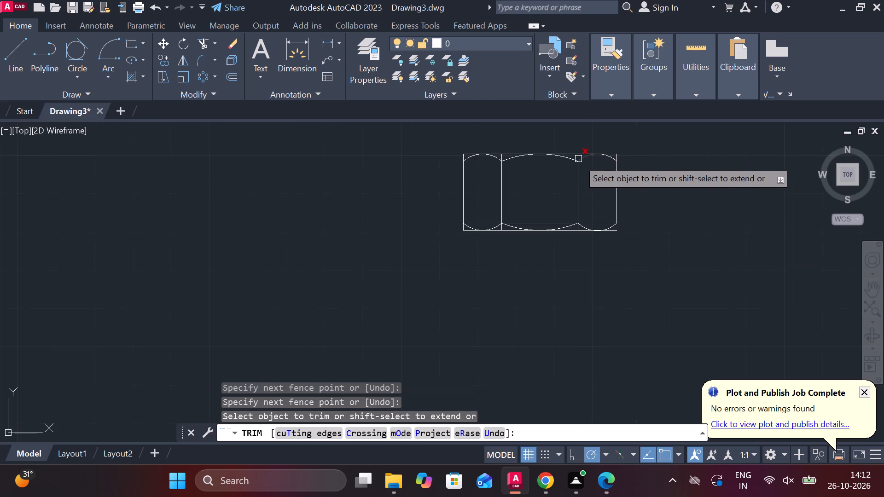
{"action": "left_click", "coordinate": [618, 153]}
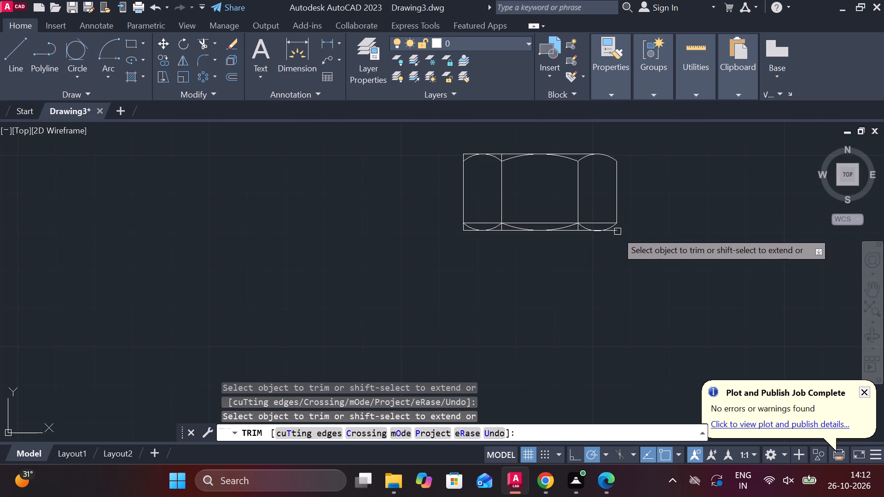
{"action": "left_click", "coordinate": [613, 231]}
{"action": "key", "text": "ctrl+z"}
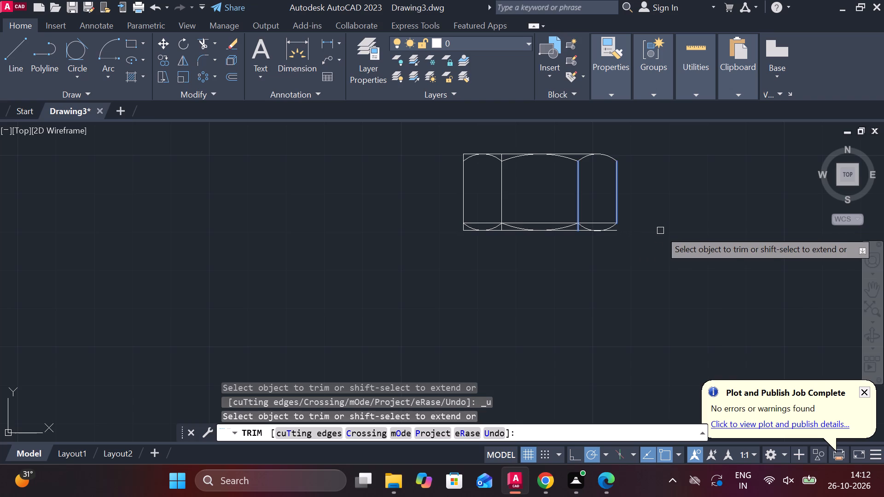
{"action": "left_click", "coordinate": [614, 232]}
Trim away the lower stubs of both inner vertical lines and all sections of the horizontal offset line above the bottom edge.
{"action": "scroll", "coordinate": [565, 231], "scroll_direction": "up", "scroll_amount": 2}
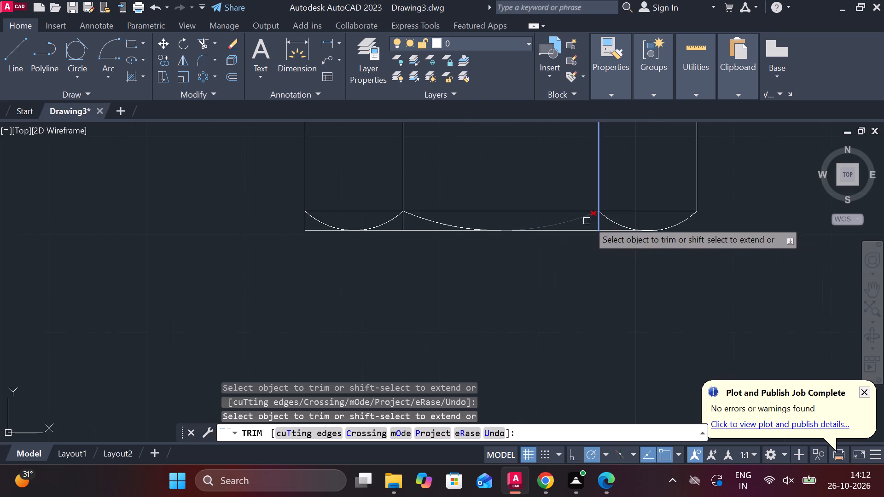
{"action": "left_click", "coordinate": [596, 223]}
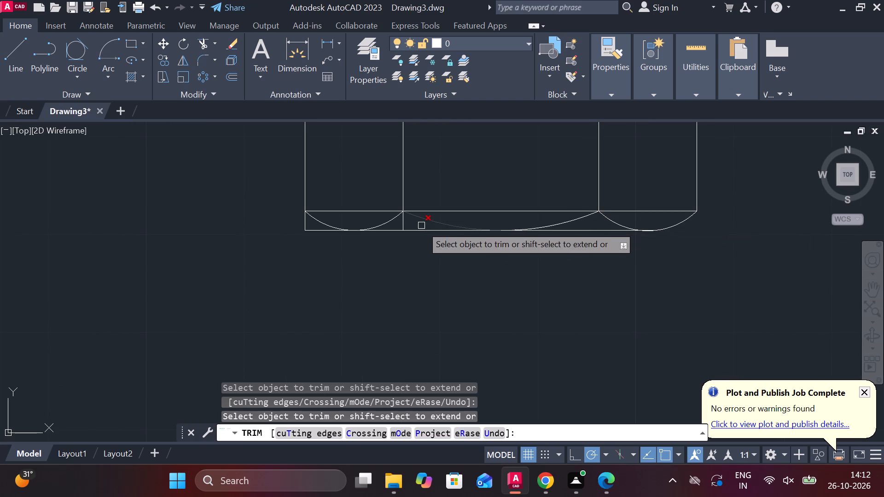
{"action": "left_click", "coordinate": [400, 221]}
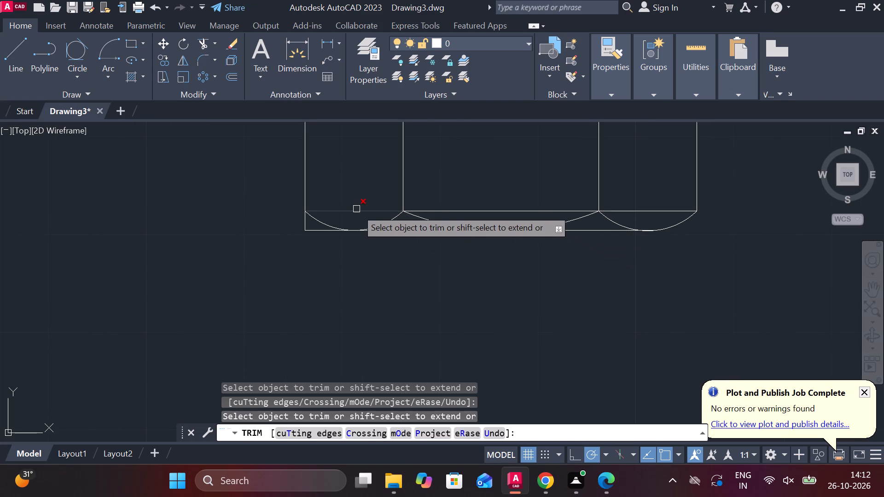
{"action": "left_click", "coordinate": [356, 209]}
{"action": "left_click_drag", "start_coordinate": [463, 217], "coordinate": [525, 202]}
{"action": "left_click_drag", "start_coordinate": [623, 214], "coordinate": [633, 186]}
Trim the rectangle's upper and lower left-hand corners back to the arcs and end the trimming.
{"action": "scroll", "coordinate": [631, 186], "scroll_direction": "down", "scroll_amount": 3}
{"action": "scroll", "coordinate": [545, 160], "scroll_direction": "up", "scroll_amount": 3}
{"action": "middle_click_drag", "start_coordinate": [551, 152], "coordinate": [470, 210]}
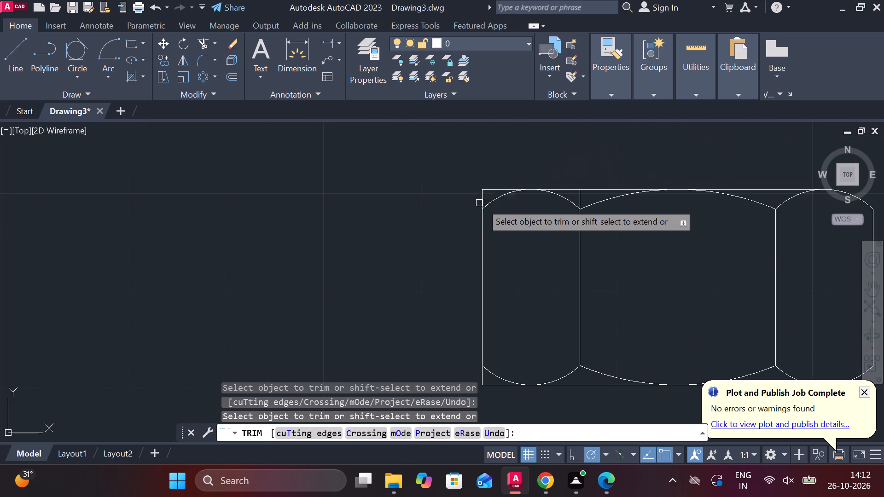
{"action": "left_click", "coordinate": [491, 186]}
{"action": "left_click", "coordinate": [479, 197]}
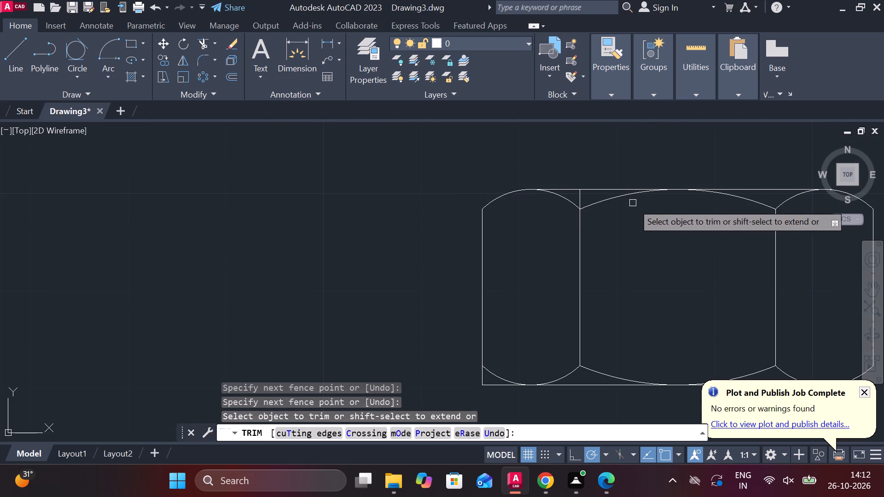
{"action": "scroll", "coordinate": [629, 236], "scroll_direction": "down", "scroll_amount": 1}
{"action": "middle_click_drag", "start_coordinate": [634, 266], "coordinate": [560, 247]}
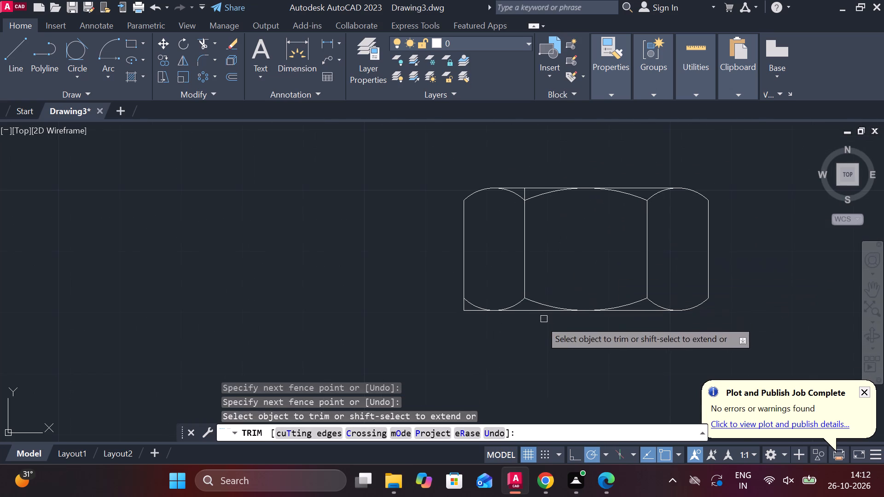
{"action": "left_click", "coordinate": [471, 314]}
{"action": "left_click", "coordinate": [463, 308]}
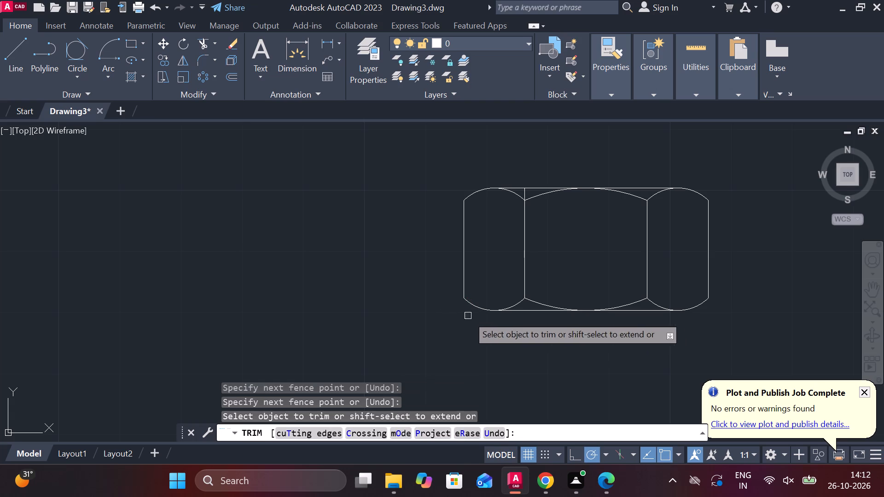
{"action": "scroll", "coordinate": [675, 299], "scroll_direction": "down", "scroll_amount": 2}
{"action": "key", "text": "Escape"}
Copy the whole trimmed nut-shaped outline about 69 units to the left of the original.
{"action": "middle_click_drag", "start_coordinate": [647, 330], "coordinate": [637, 209]}
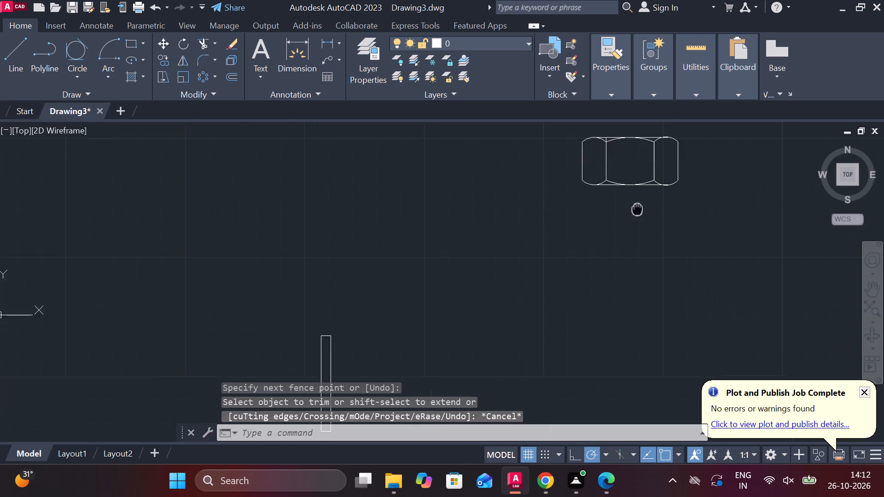
{"action": "scroll", "coordinate": [640, 198], "scroll_direction": "down", "scroll_amount": 1}
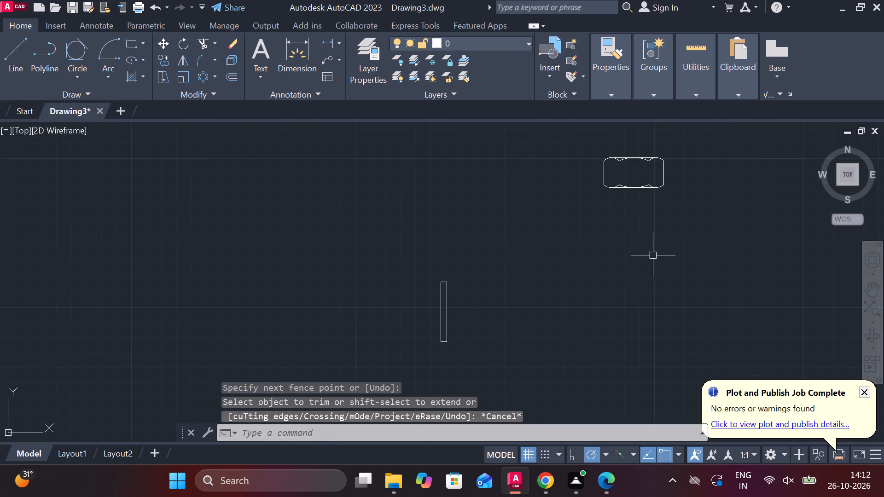
{"action": "left_click_drag", "start_coordinate": [595, 149], "coordinate": [609, 158]}
{"action": "left_click", "coordinate": [718, 237]}
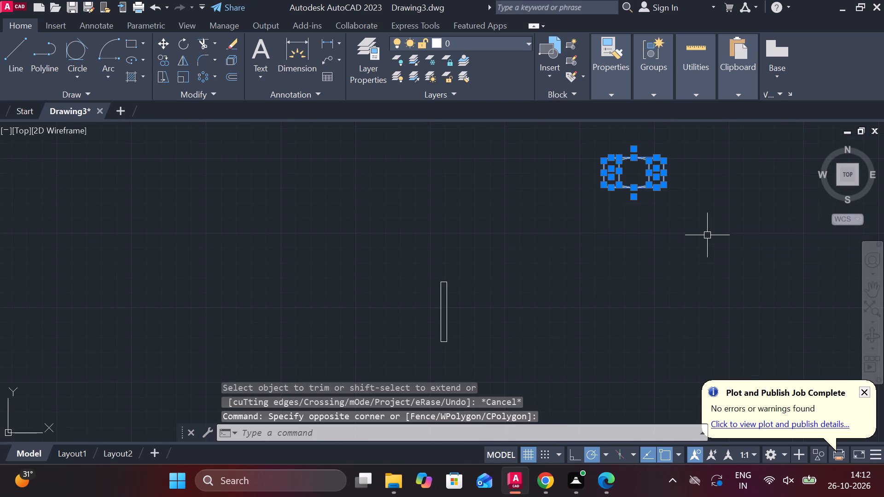
{"action": "type", "text": "CO"}
{"action": "key", "text": "Return"}
{"action": "left_click", "coordinate": [708, 235]}
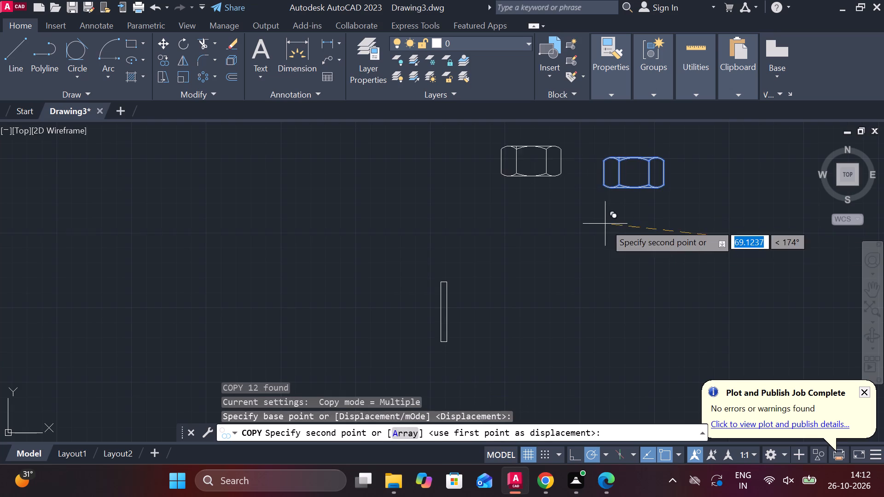
{"action": "left_click", "coordinate": [605, 224]}
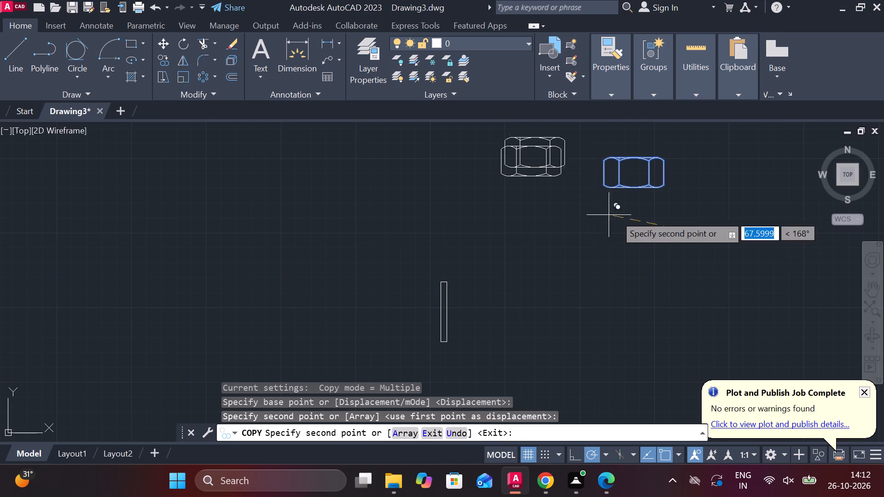
Place another copy of the nut-shaped outline up and to the right of the original and end copying.
{"action": "middle_click_drag", "start_coordinate": [697, 196], "coordinate": [592, 231]}
{"action": "left_click", "coordinate": [704, 213]}
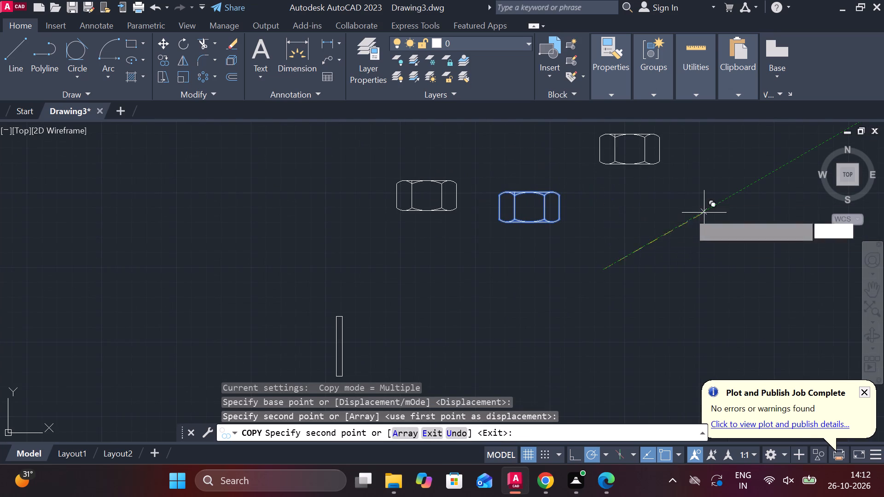
{"action": "key", "text": "Escape"}
From the thin rectangle's right side midpoint, draw lines 100 to the right, 10 up and back to the rectangle.
{"action": "middle_click_drag", "start_coordinate": [581, 270], "coordinate": [628, 244]}
{"action": "middle_click_drag", "start_coordinate": [464, 300], "coordinate": [491, 248]}
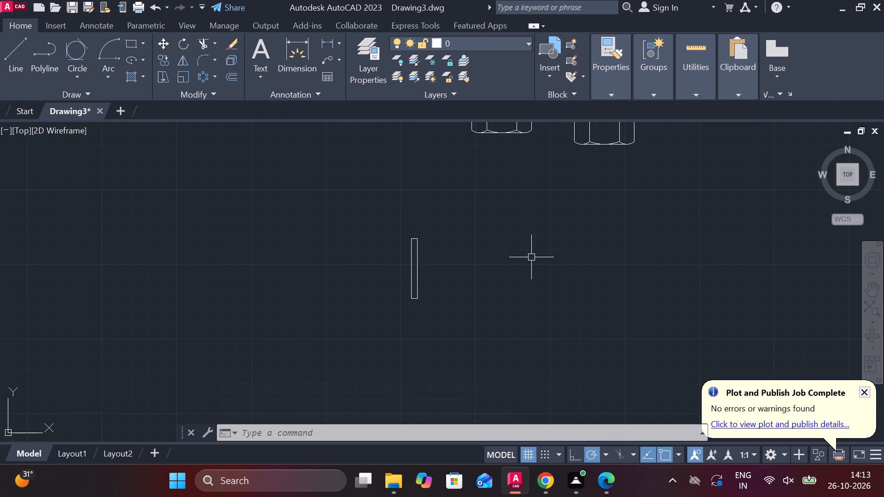
{"action": "key", "text": "l"}
{"action": "key", "text": "Return"}
{"action": "left_click", "coordinate": [419, 273]}
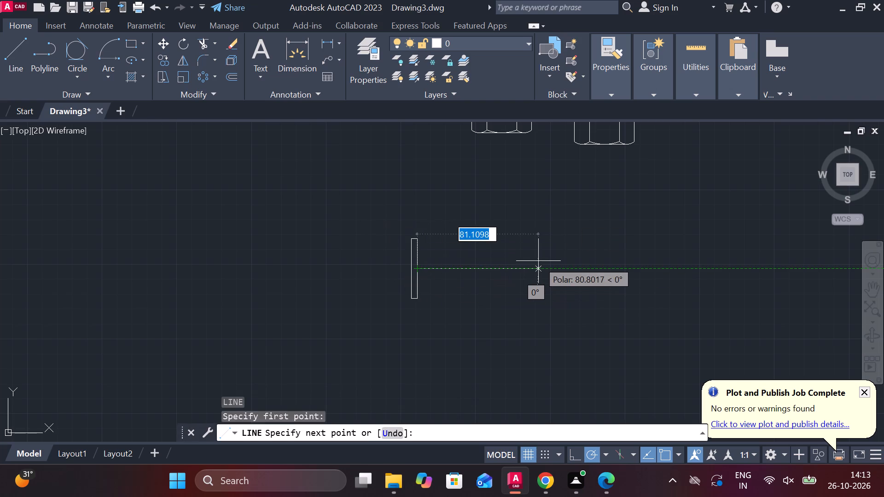
{"action": "type", "text": "100"}
{"action": "key", "text": "Return"}
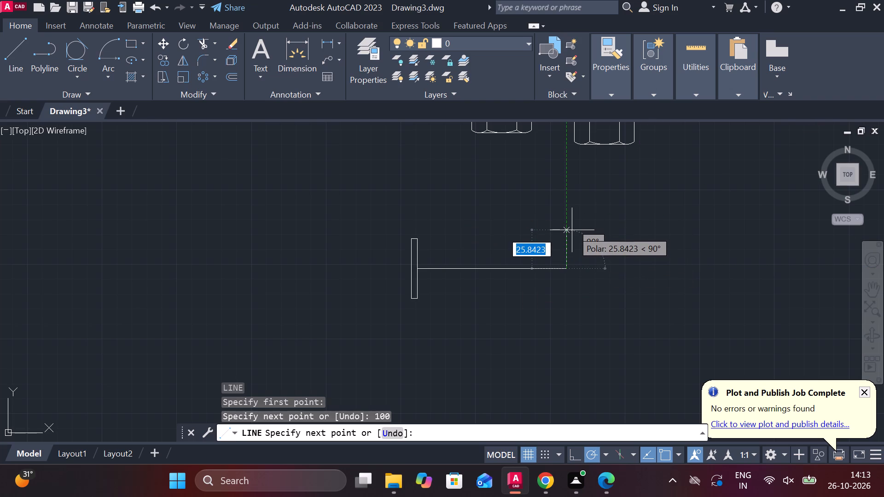
{"action": "type", "text": "10"}
{"action": "key", "text": "Return"}
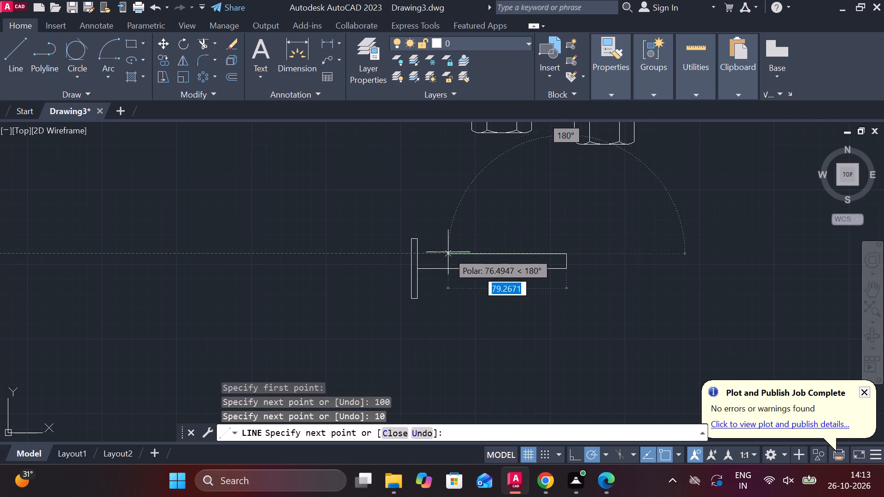
{"action": "scroll", "coordinate": [439, 254], "scroll_direction": "up", "scroll_amount": 3}
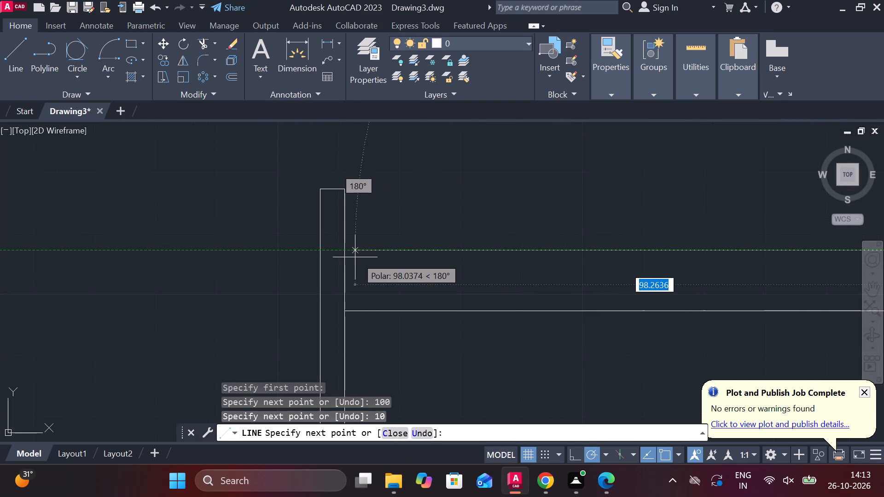
{"action": "left_click", "coordinate": [348, 250]}
{"action": "scroll", "coordinate": [421, 241], "scroll_direction": "down", "scroll_amount": 3}
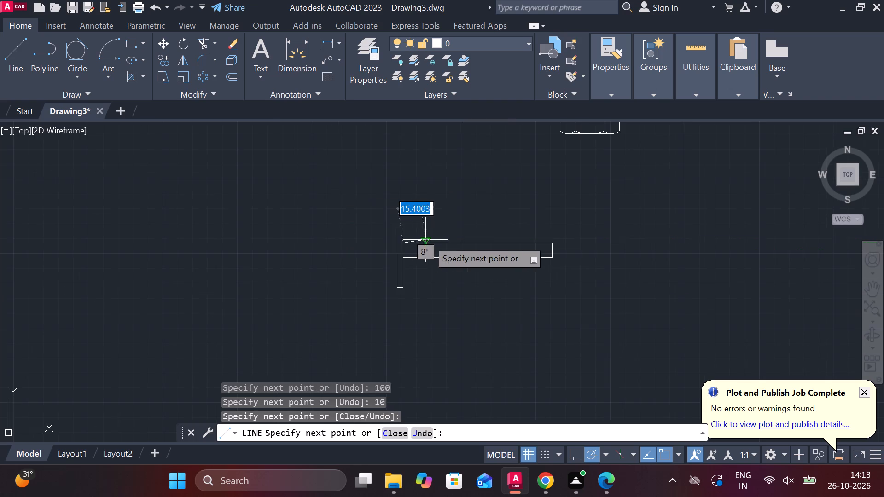
{"action": "key", "text": "Escape"}
From the shank's lower right corner, draw lines 10 down and 100 left back to the thin rectangle.
{"action": "key", "text": "l"}
{"action": "key", "text": "Return"}
{"action": "scroll", "coordinate": [582, 273], "scroll_direction": "up", "scroll_amount": 2}
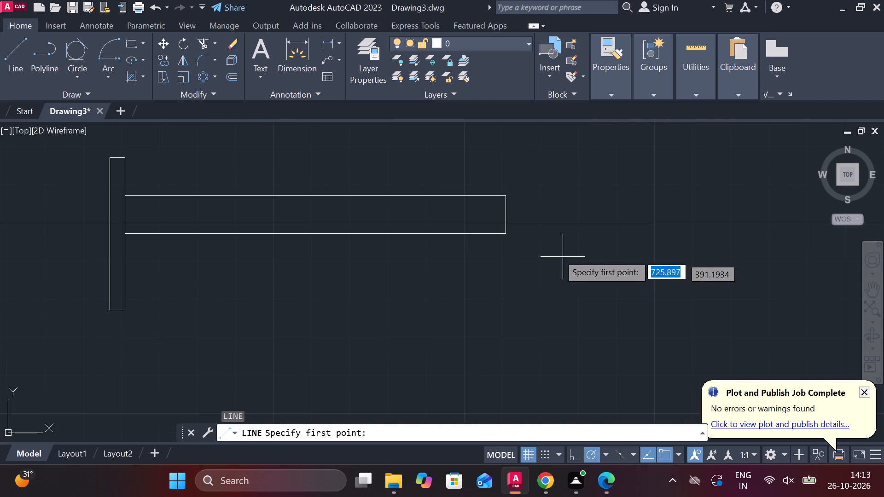
{"action": "left_click", "coordinate": [505, 242]}
{"action": "type", "text": "10"}
{"action": "key", "text": "Return"}
{"action": "middle_click_drag", "start_coordinate": [397, 274], "coordinate": [536, 262]}
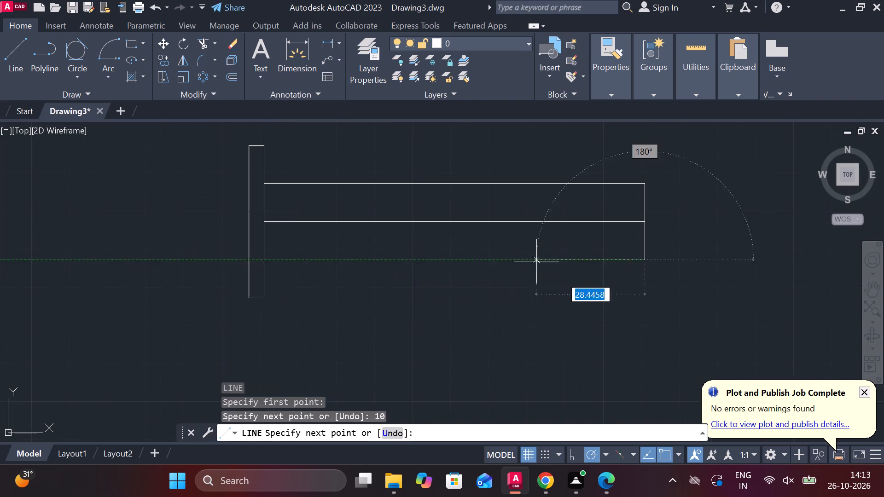
{"action": "type", "text": "100"}
{"action": "key", "text": "Return"}
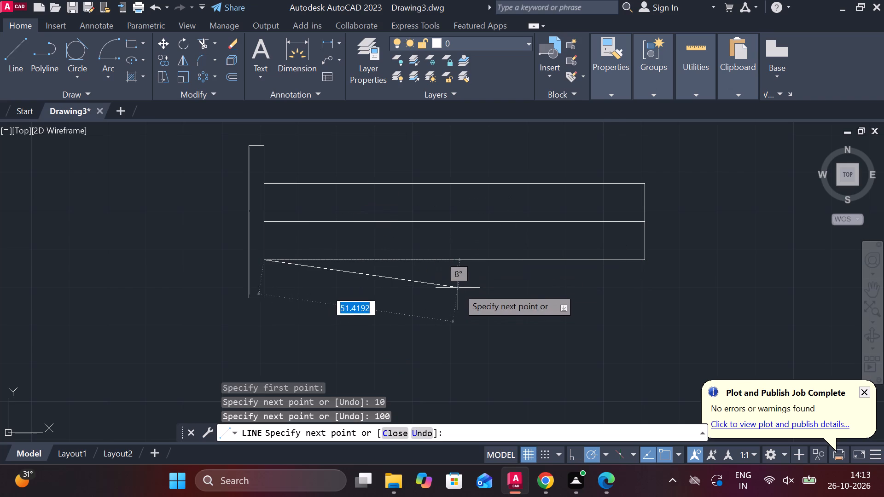
{"action": "key", "text": "Escape"}
Join the two vertical segments at the shank's right end into a single line.
{"action": "middle_click_drag", "start_coordinate": [566, 295], "coordinate": [483, 295]}
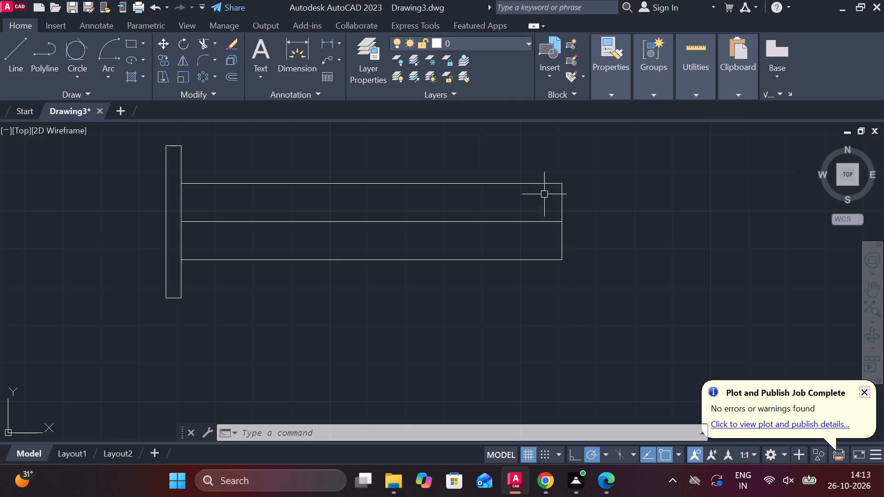
{"action": "left_click", "coordinate": [563, 206]}
{"action": "left_click", "coordinate": [562, 242]}
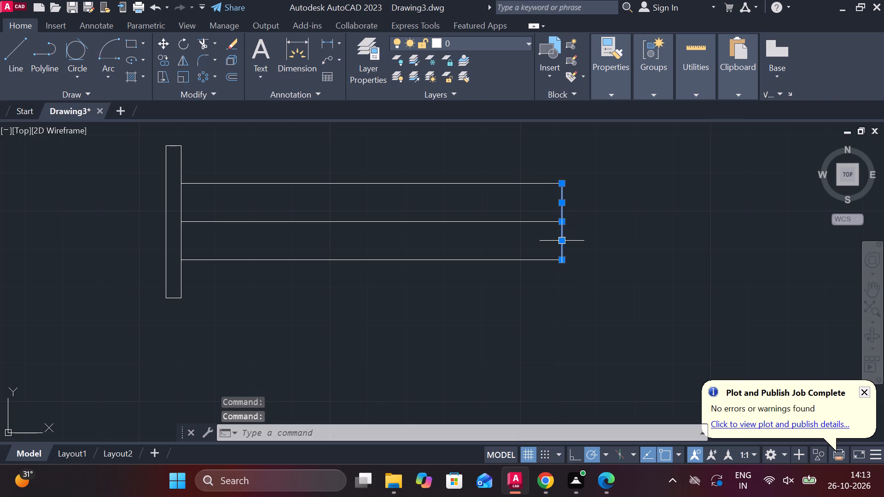
{"action": "key", "text": "j"}
{"action": "key", "text": "Return"}
Offset the shank's joined end line 55 units to the left.
{"action": "left_click", "coordinate": [563, 206]}
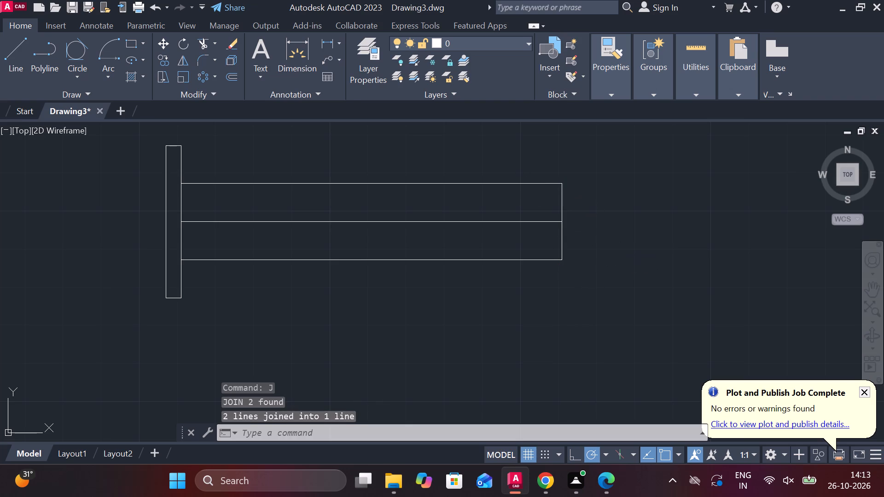
{"action": "key", "text": "o"}
{"action": "key", "text": "Return"}
{"action": "key", "text": "Return"}
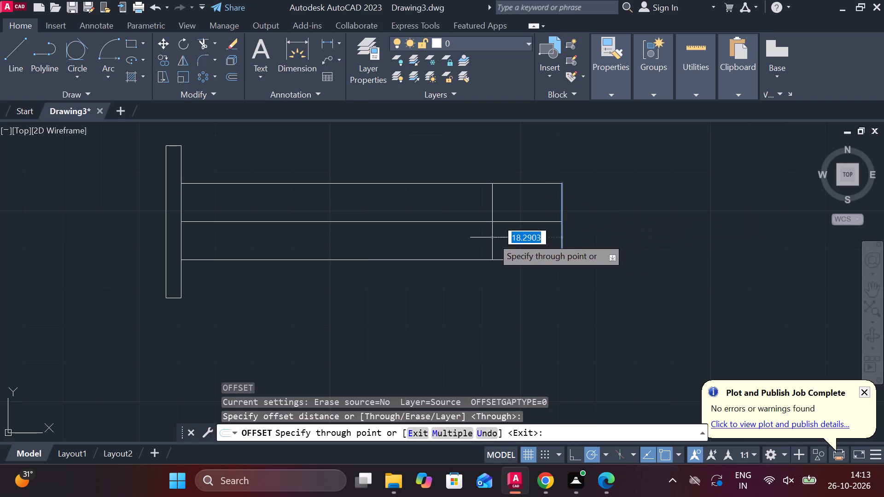
{"action": "type", "text": "55"}
{"action": "key", "text": "space"}
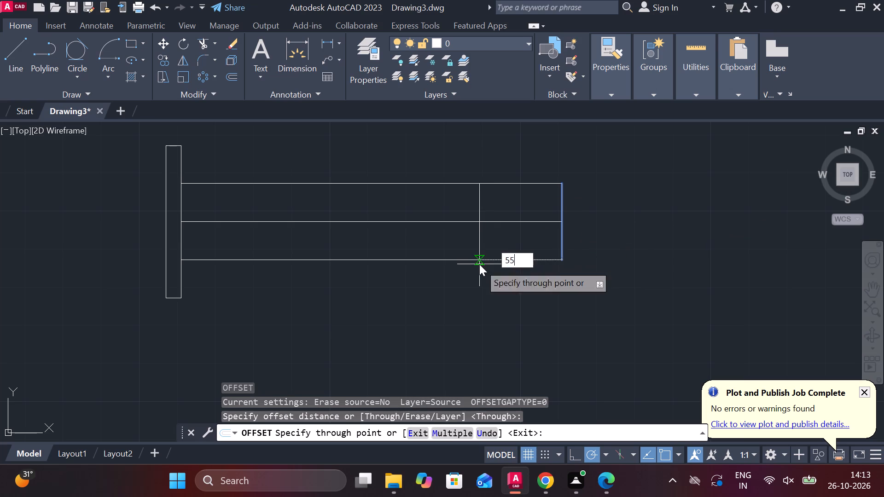
{"action": "key", "text": "Escape"}
Draw a line along the shank's top edge from the offset vertical line to the right end.
{"action": "key", "text": "l"}
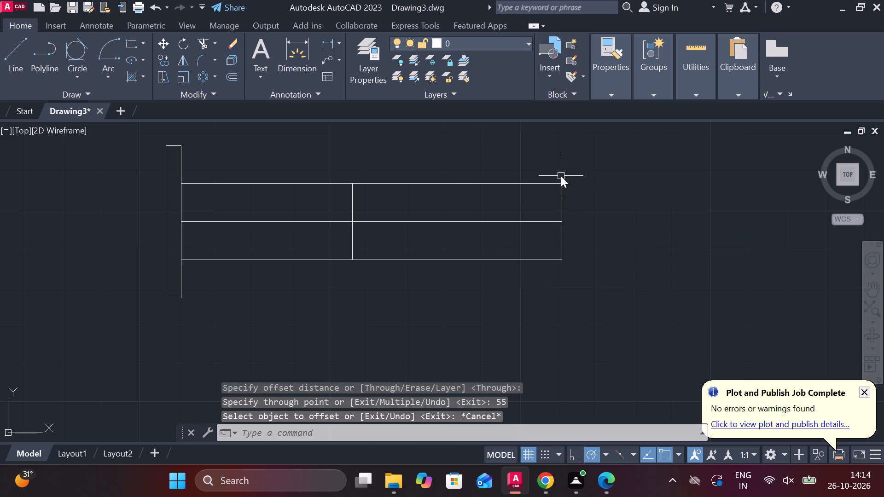
{"action": "key", "text": "Return"}
{"action": "left_click", "coordinate": [351, 190]}
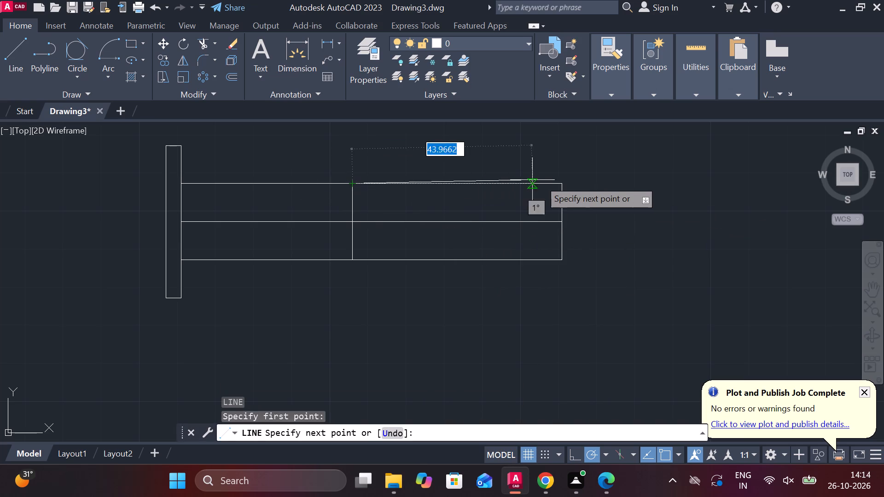
{"action": "left_click", "coordinate": [558, 185]}
{"action": "key", "text": "Escape"}
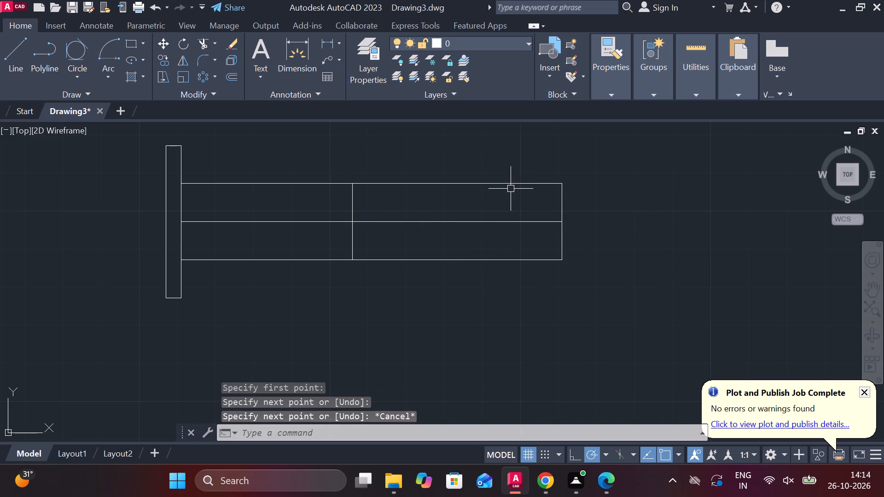
Offset the new line on the shank's top edge inward by 0.5 and end offsetting.
{"action": "key", "text": "o"}
{"action": "key", "text": "Return"}
{"action": "key", "text": "Return"}
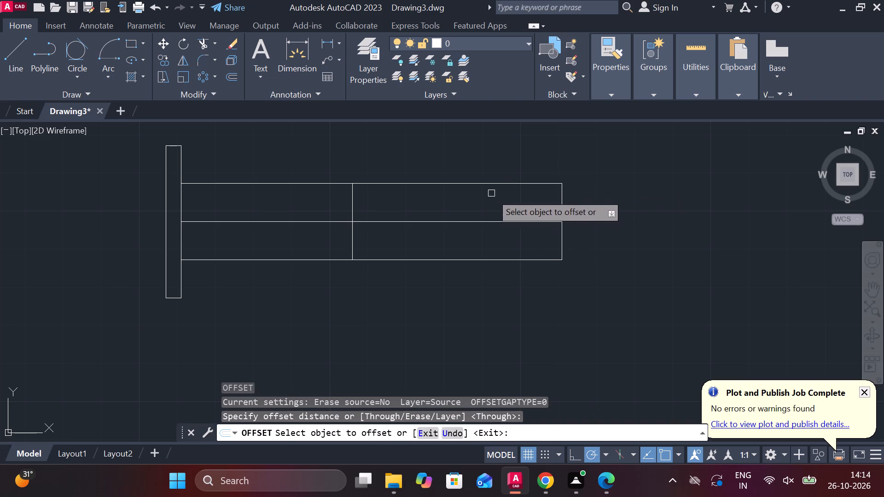
{"action": "left_click", "coordinate": [476, 182]}
{"action": "type", "text": ".5"}
{"action": "key", "text": "Return"}
{"action": "left_click", "coordinate": [485, 259]}
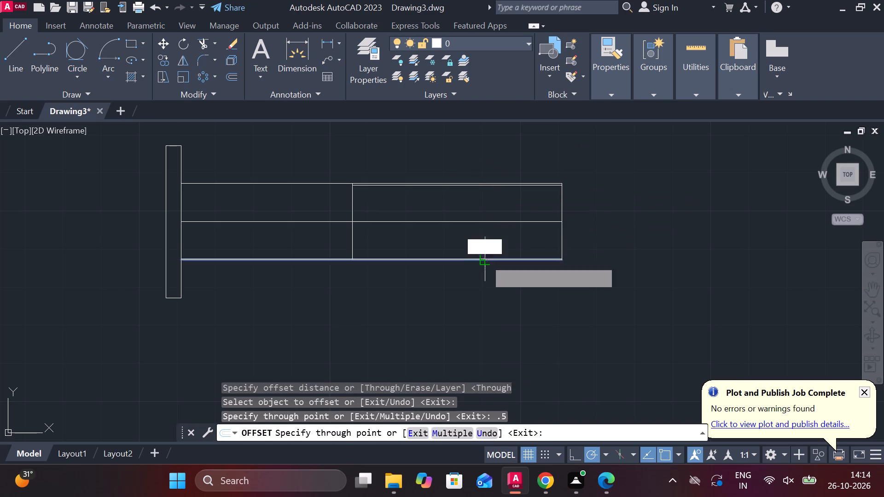
{"action": "key", "text": "Escape"}
{"action": "key", "text": "Escape"}
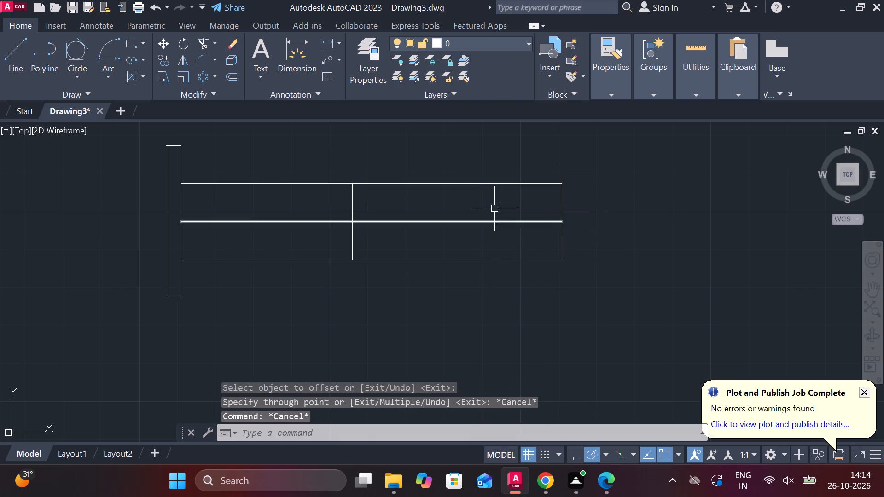
Mirror the 0.5 offset line about the shank's centreline, keeping the original.
{"action": "scroll", "coordinate": [532, 192], "scroll_direction": "up", "scroll_amount": 2}
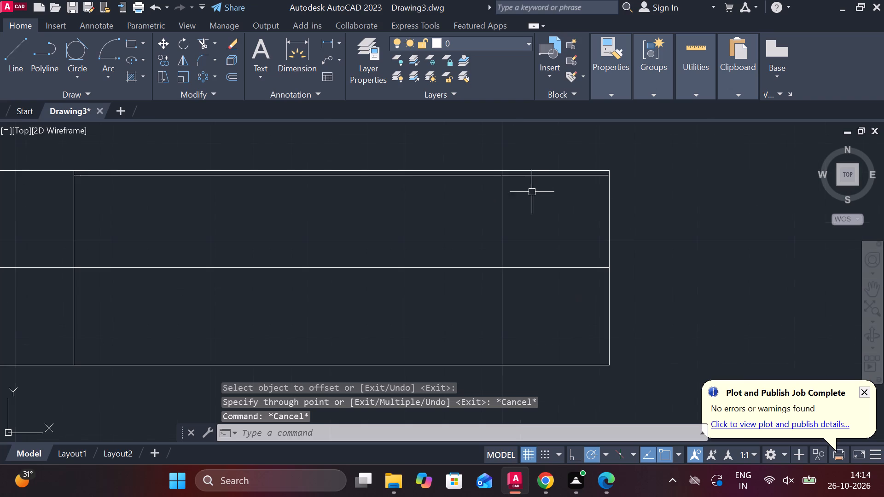
{"action": "left_click", "coordinate": [519, 177]}
{"action": "type", "text": "MI"}
{"action": "key", "text": "Return"}
{"action": "left_click", "coordinate": [613, 270]}
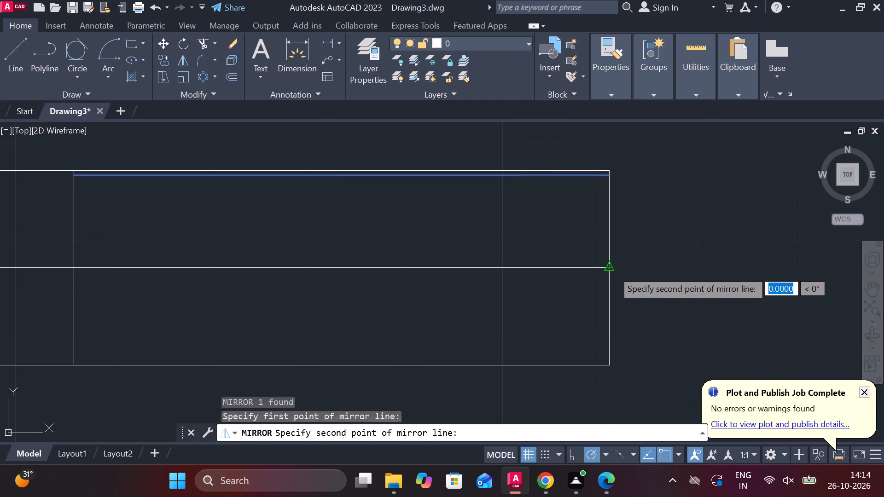
{"action": "scroll", "coordinate": [613, 270], "scroll_direction": "down", "scroll_amount": 2}
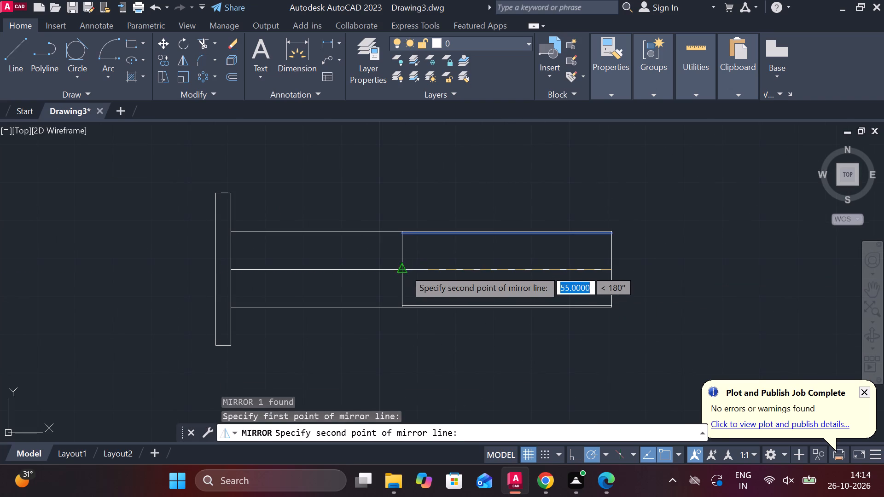
{"action": "left_click", "coordinate": [405, 269]}
{"action": "left_click_drag", "start_coordinate": [442, 328], "coordinate": [407, 269]}
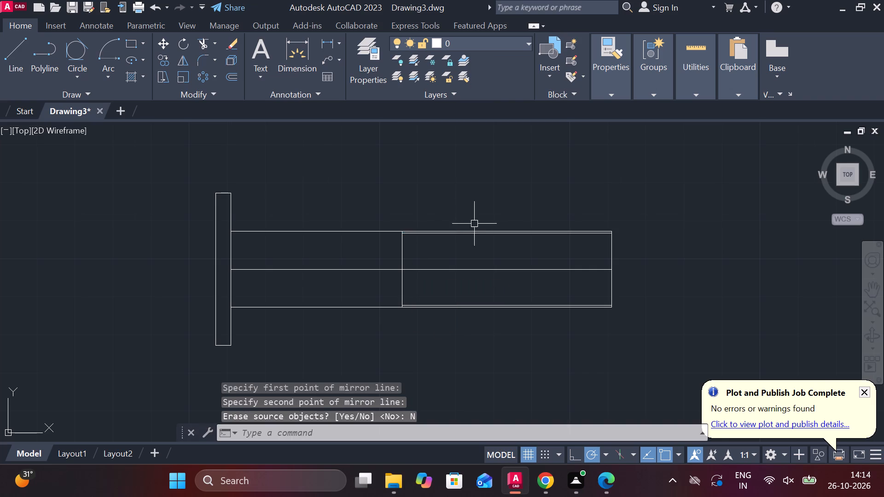
Erase the short duplicate line lying over the right portion of the shank's top edge.
{"action": "scroll", "coordinate": [475, 224], "scroll_direction": "up", "scroll_amount": 3}
{"action": "left_click", "coordinate": [476, 251]}
{"action": "scroll", "coordinate": [493, 240], "scroll_direction": "down", "scroll_amount": 4}
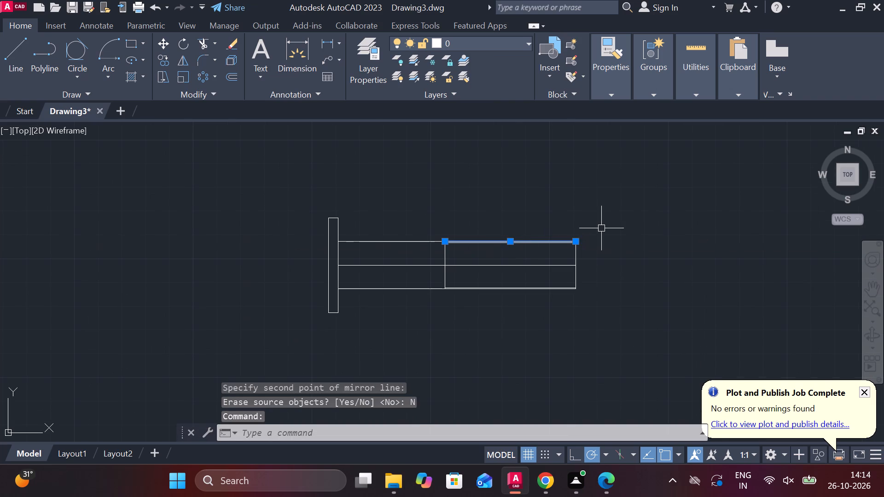
{"action": "type", "text": "E"}
{"action": "key", "text": "space"}
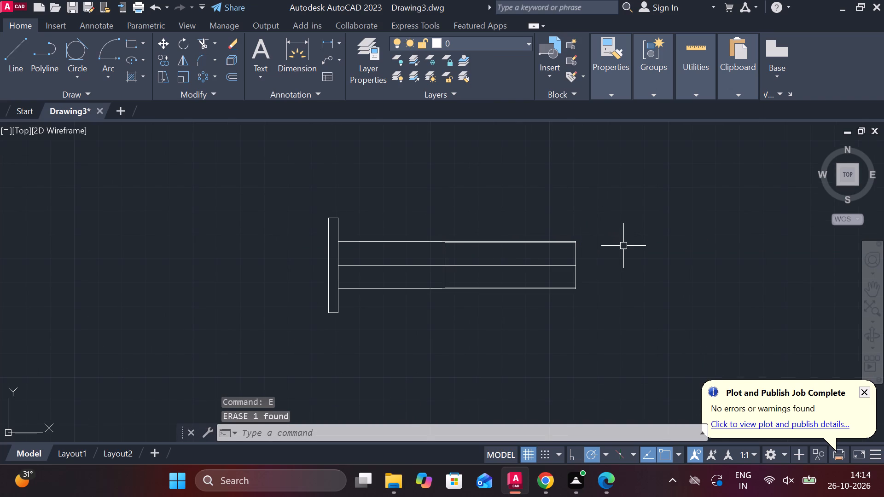
Rotate the middle nut-shaped outline a quarter turn clockwise about its upper right corner.
{"action": "scroll", "coordinate": [599, 294], "scroll_direction": "down", "scroll_amount": 2}
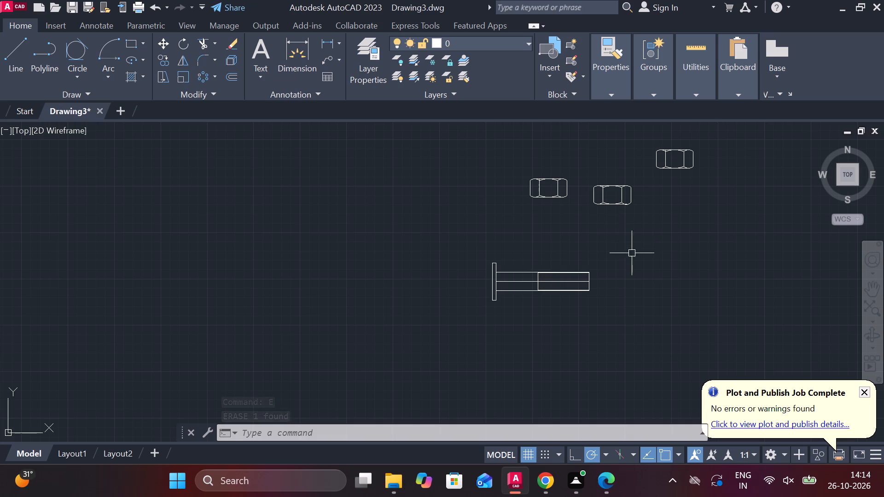
{"action": "scroll", "coordinate": [554, 291], "scroll_direction": "up", "scroll_amount": 2}
{"action": "middle_click_drag", "start_coordinate": [602, 262], "coordinate": [546, 288]}
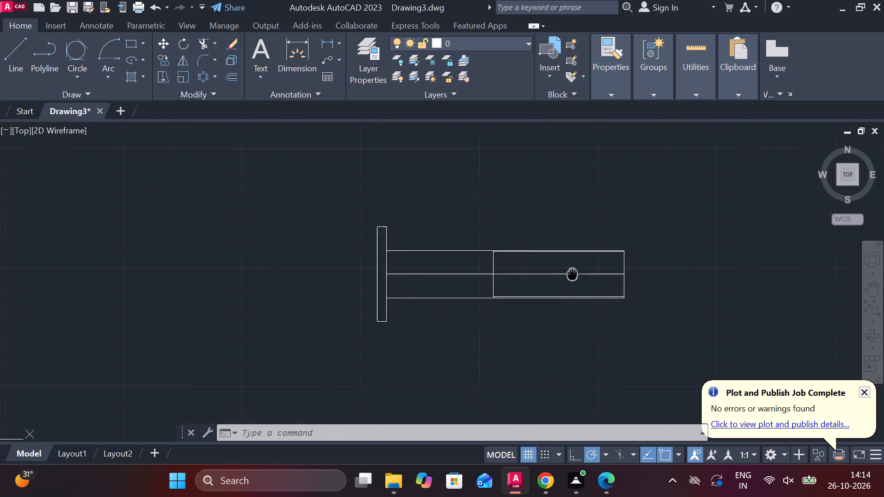
{"action": "middle_click_drag", "start_coordinate": [546, 288], "coordinate": [536, 292]}
{"action": "middle_click_drag", "start_coordinate": [575, 246], "coordinate": [535, 330]}
{"action": "left_click_drag", "start_coordinate": [542, 121], "coordinate": [542, 128]}
{"action": "middle_click_drag", "start_coordinate": [593, 210], "coordinate": [547, 278]}
{"action": "left_click_drag", "start_coordinate": [495, 184], "coordinate": [497, 189]}
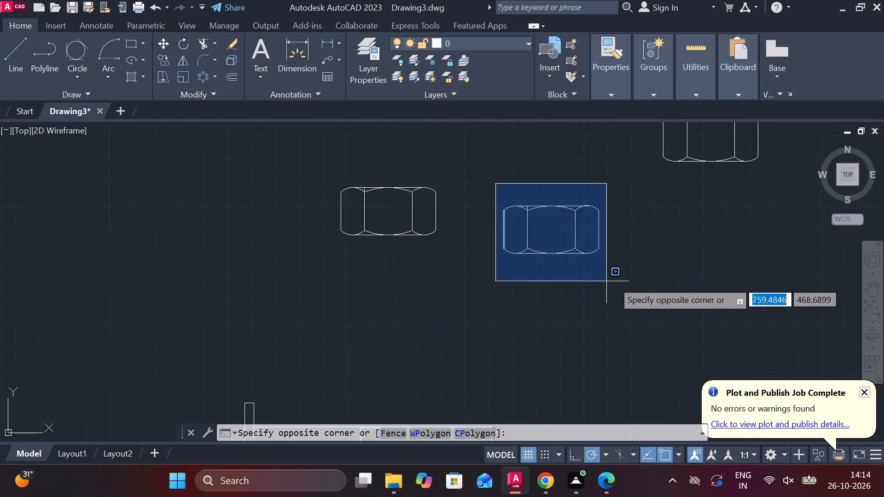
{"action": "left_click", "coordinate": [643, 281]}
{"action": "left_click", "coordinate": [183, 42]}
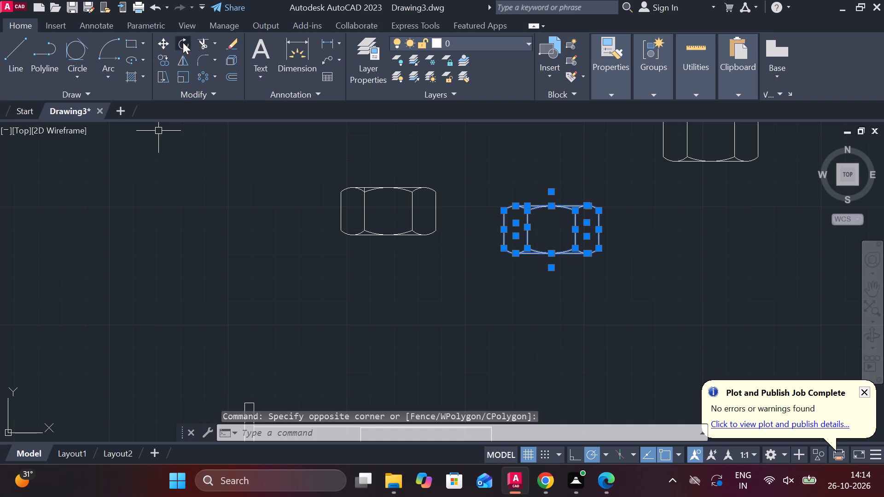
{"action": "left_click", "coordinate": [608, 213]}
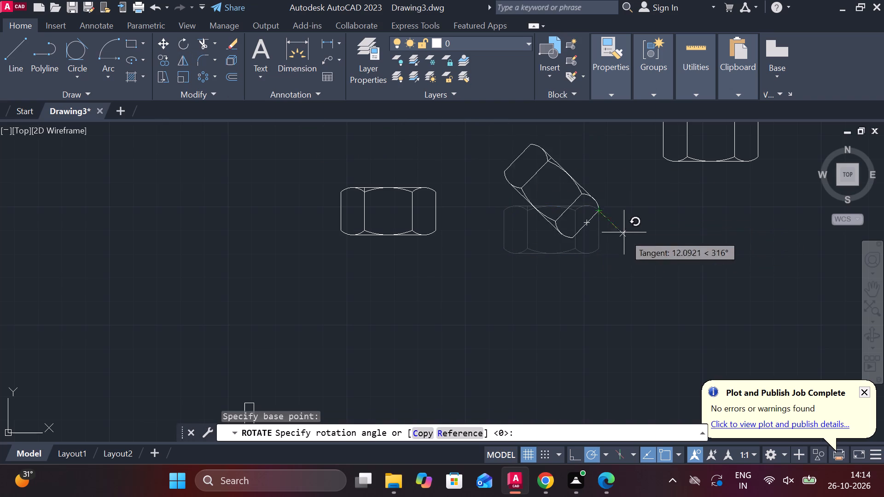
{"action": "left_click", "coordinate": [603, 272]}
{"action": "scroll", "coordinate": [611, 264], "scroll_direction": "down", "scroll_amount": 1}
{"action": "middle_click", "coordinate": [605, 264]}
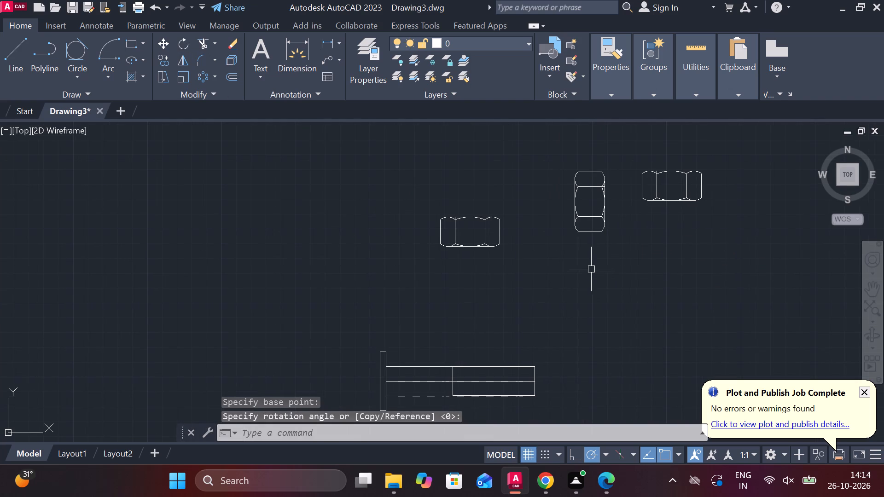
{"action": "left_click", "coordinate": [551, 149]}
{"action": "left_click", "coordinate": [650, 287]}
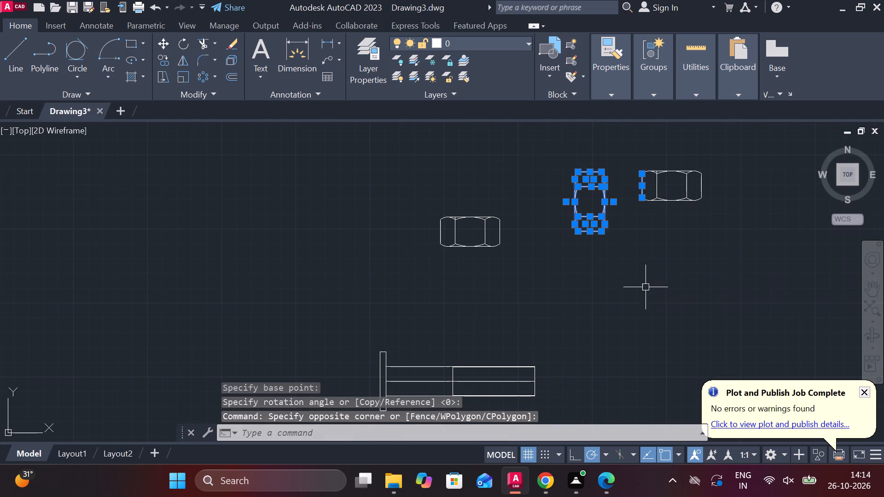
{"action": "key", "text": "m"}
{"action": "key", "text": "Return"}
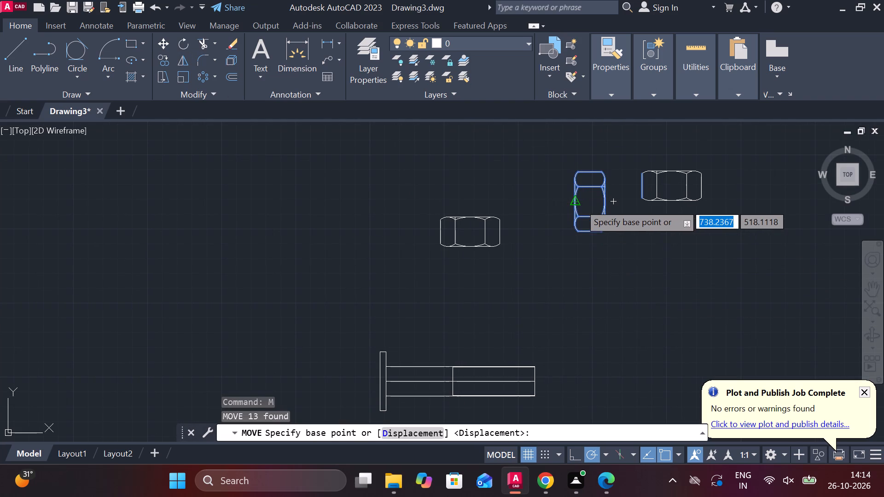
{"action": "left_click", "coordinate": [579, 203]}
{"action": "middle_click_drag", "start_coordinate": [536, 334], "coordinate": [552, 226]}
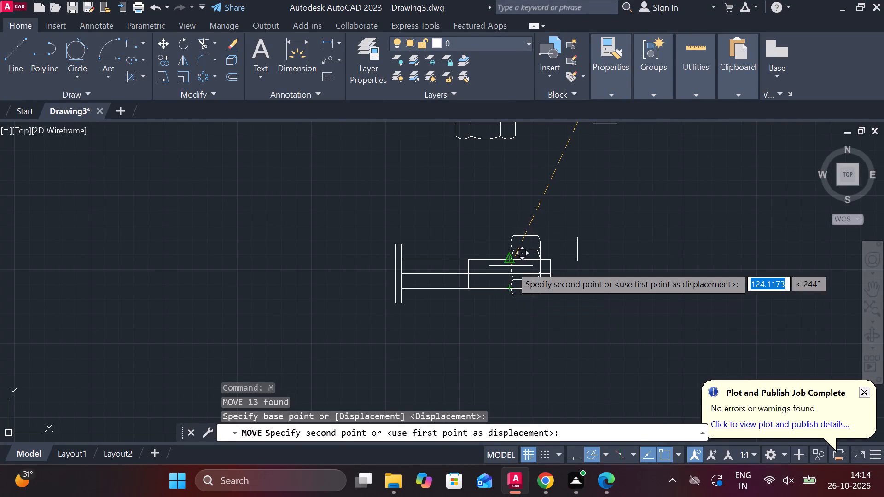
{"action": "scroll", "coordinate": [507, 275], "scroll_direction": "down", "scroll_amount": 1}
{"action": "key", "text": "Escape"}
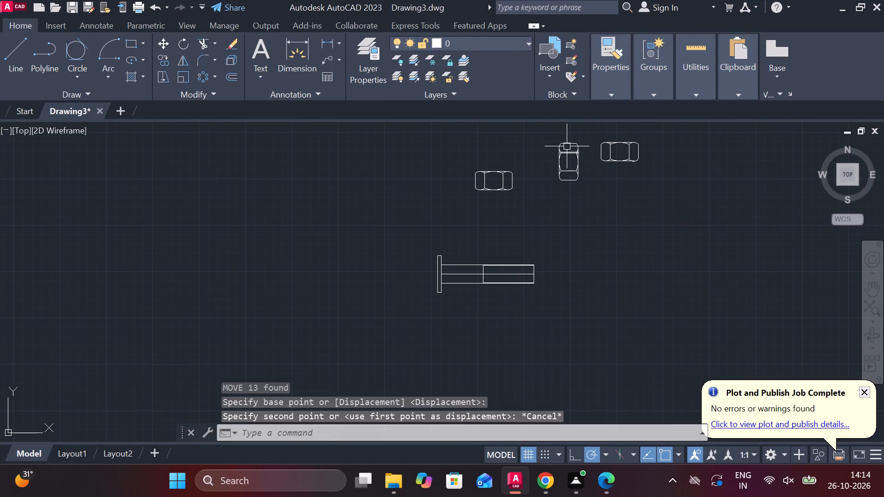
Move the upright nut outline by its left side's midpoint onto the shank's centreline, placing it across the threaded portion.
{"action": "left_click", "coordinate": [550, 129]}
{"action": "left_click", "coordinate": [585, 216]}
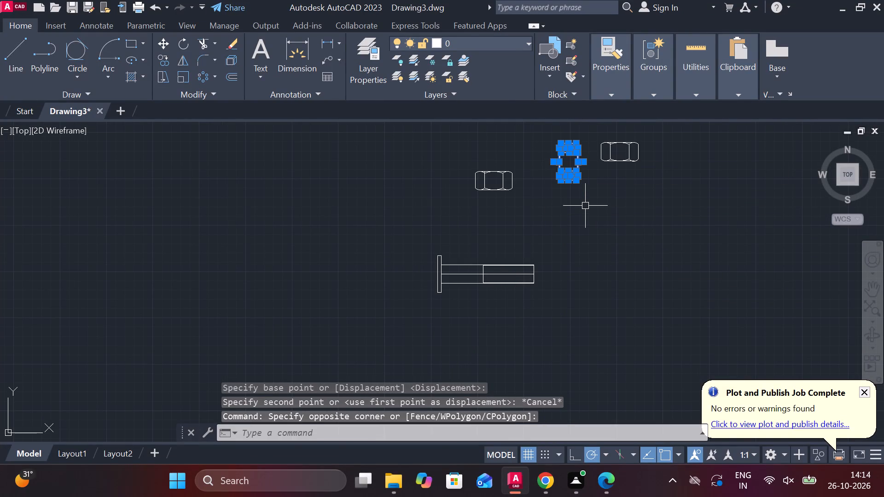
{"action": "key", "text": "m"}
{"action": "key", "text": "Return"}
{"action": "scroll", "coordinate": [558, 156], "scroll_direction": "up", "scroll_amount": 3}
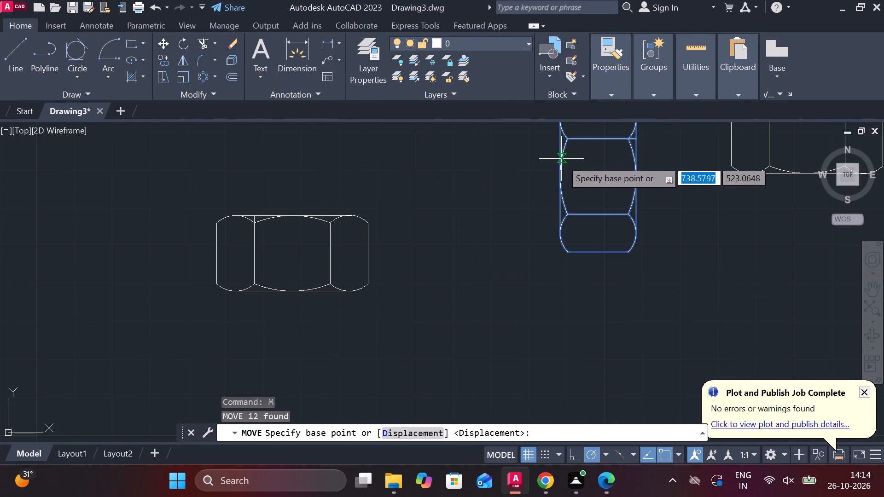
{"action": "left_click", "coordinate": [559, 175]}
{"action": "scroll", "coordinate": [559, 176], "scroll_direction": "down", "scroll_amount": 2}
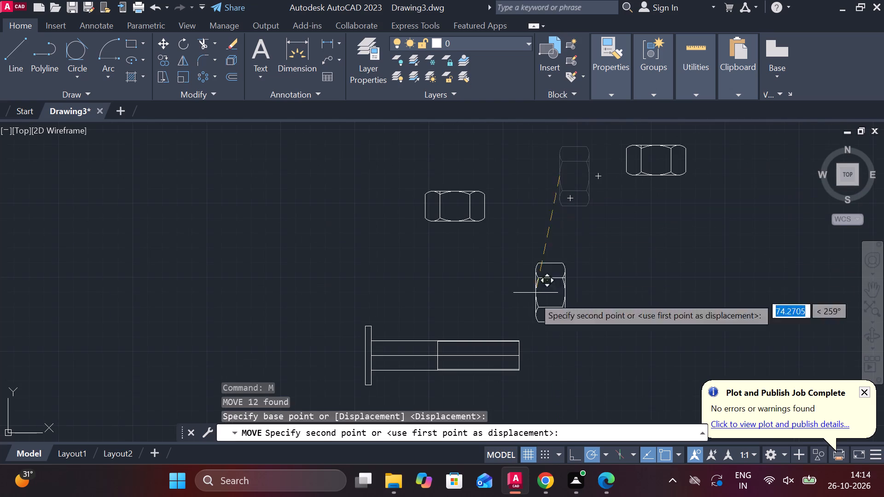
{"action": "middle_click_drag", "start_coordinate": [507, 353], "coordinate": [517, 268]}
{"action": "scroll", "coordinate": [497, 275], "scroll_direction": "up", "scroll_amount": 3}
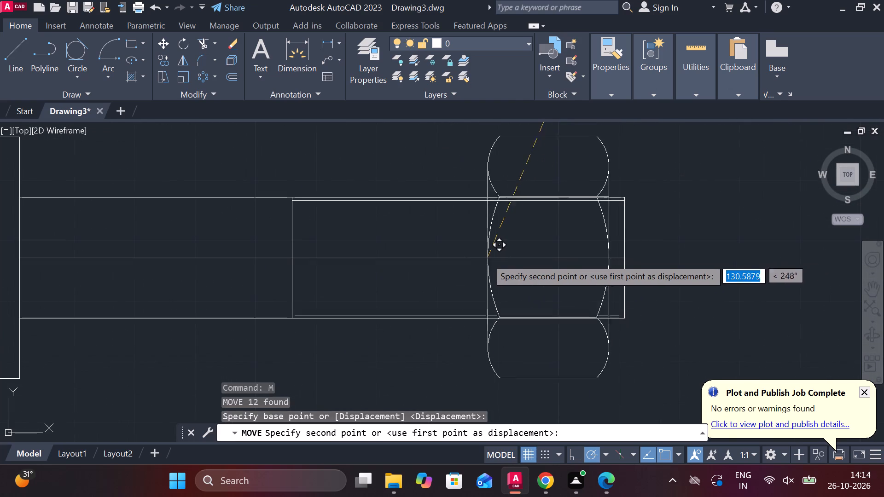
{"action": "scroll", "coordinate": [426, 256], "scroll_direction": "down", "scroll_amount": 1}
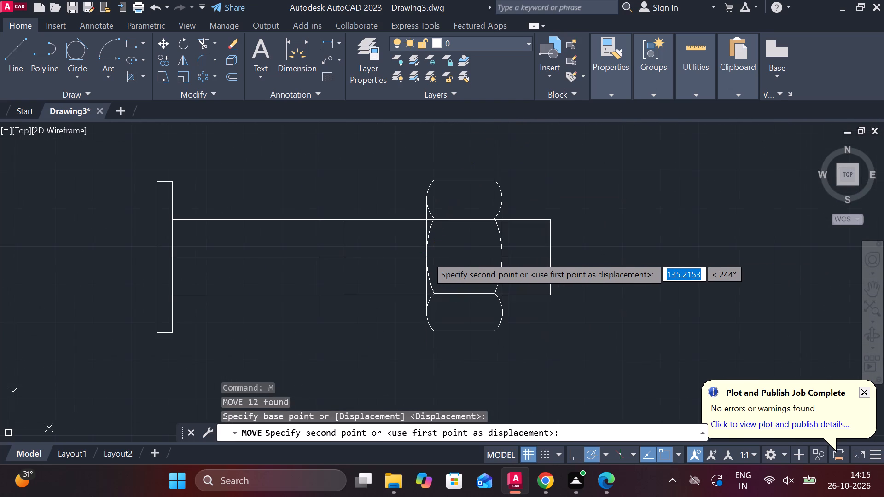
{"action": "scroll", "coordinate": [426, 256], "scroll_direction": "down", "scroll_amount": 1}
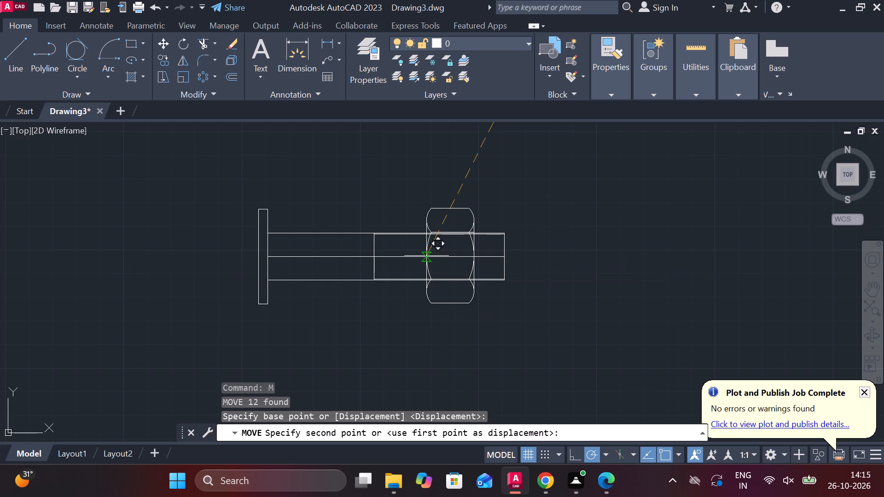
{"action": "scroll", "coordinate": [426, 256], "scroll_direction": "up", "scroll_amount": 2}
{"action": "left_click", "coordinate": [429, 256]}
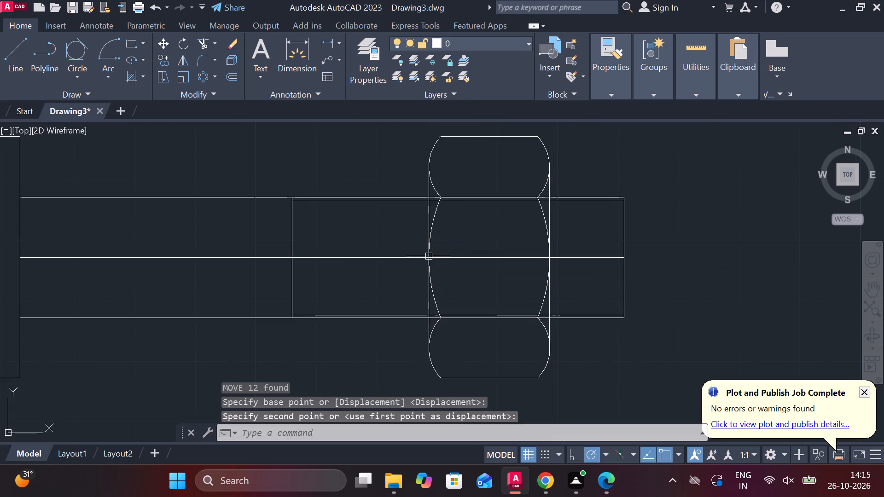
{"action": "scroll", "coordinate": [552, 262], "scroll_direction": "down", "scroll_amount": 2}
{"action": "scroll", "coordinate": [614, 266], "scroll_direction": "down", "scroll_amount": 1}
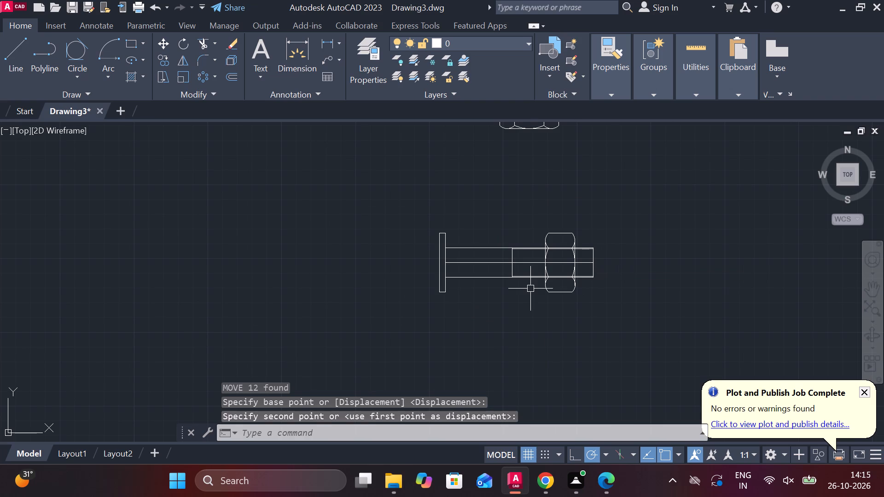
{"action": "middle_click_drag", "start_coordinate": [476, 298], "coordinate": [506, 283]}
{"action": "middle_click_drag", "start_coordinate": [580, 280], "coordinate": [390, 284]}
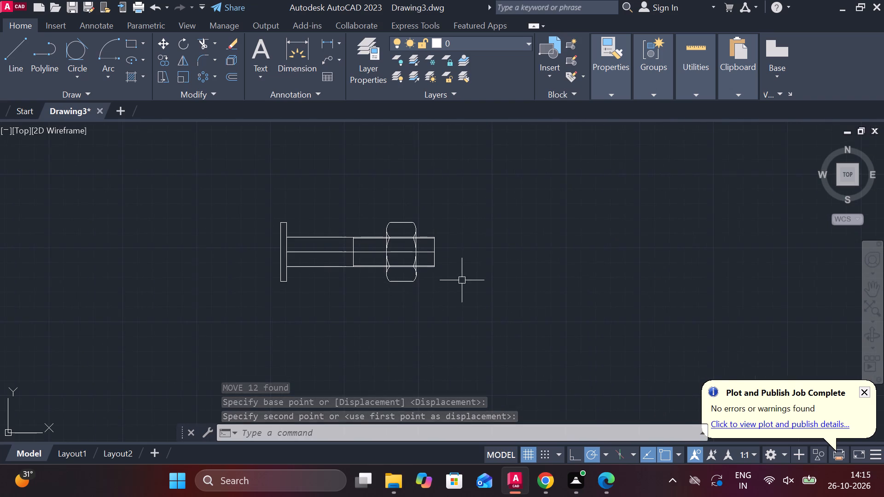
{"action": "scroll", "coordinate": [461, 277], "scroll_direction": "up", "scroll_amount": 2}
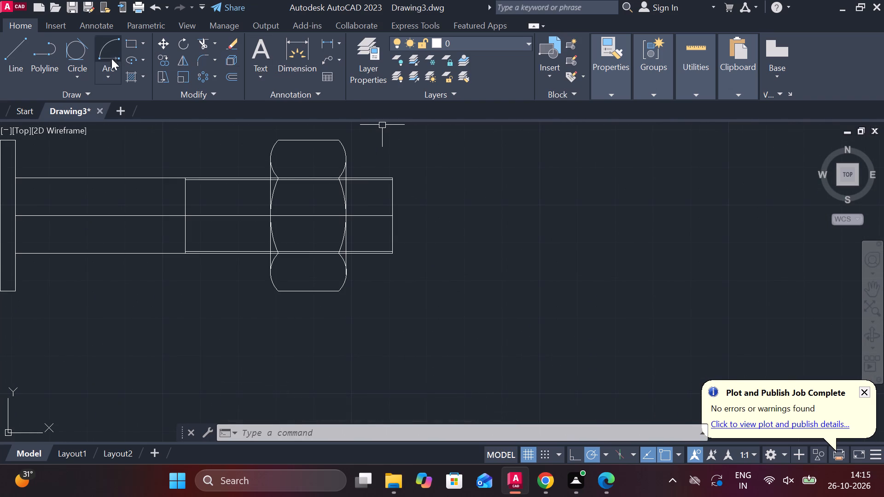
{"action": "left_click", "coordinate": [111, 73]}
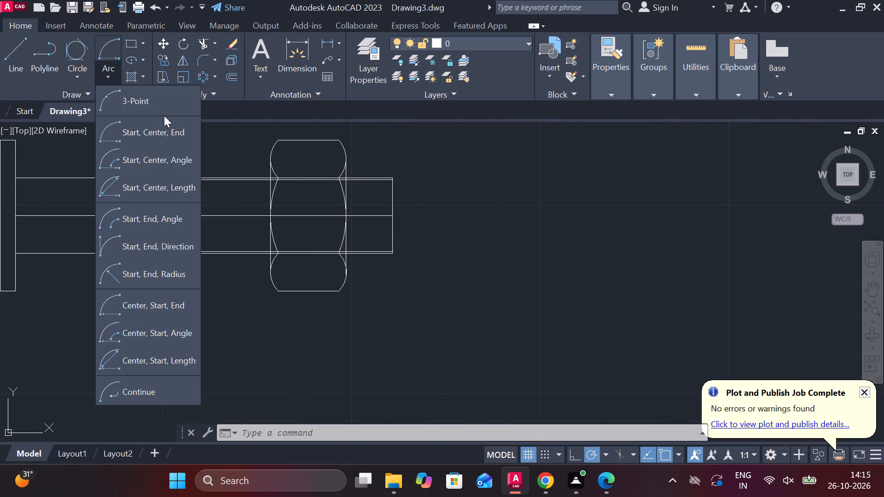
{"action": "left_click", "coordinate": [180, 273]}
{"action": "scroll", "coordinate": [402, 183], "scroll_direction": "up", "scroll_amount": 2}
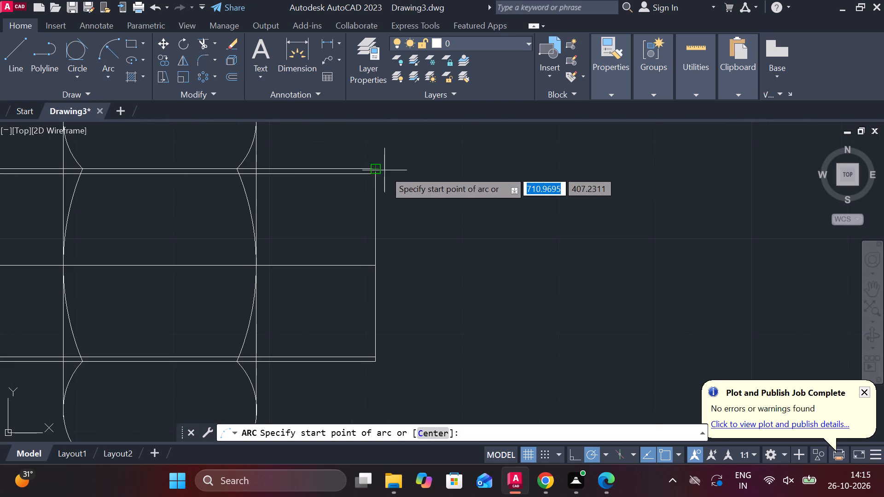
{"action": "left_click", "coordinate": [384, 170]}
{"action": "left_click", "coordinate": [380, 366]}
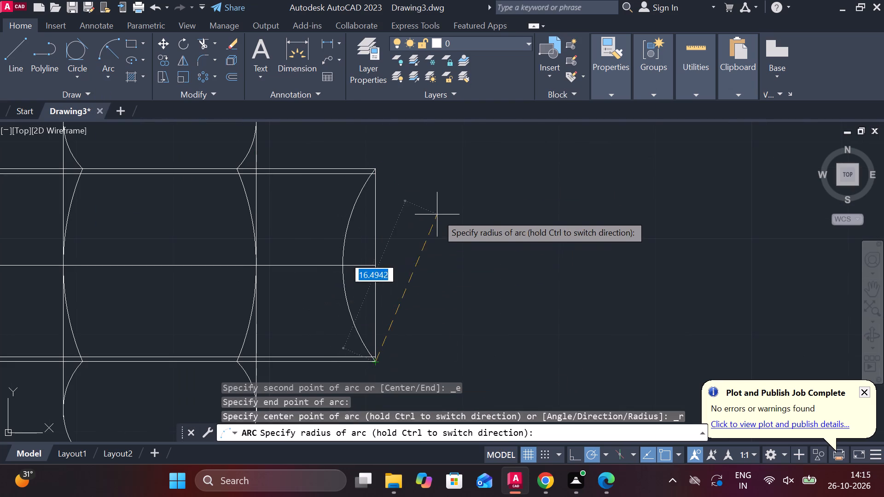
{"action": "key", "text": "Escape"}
Draw a three-point arc from the shank end's lower corner through its upper corner, ending 20 beyond at the upper left.
{"action": "key", "text": "space"}
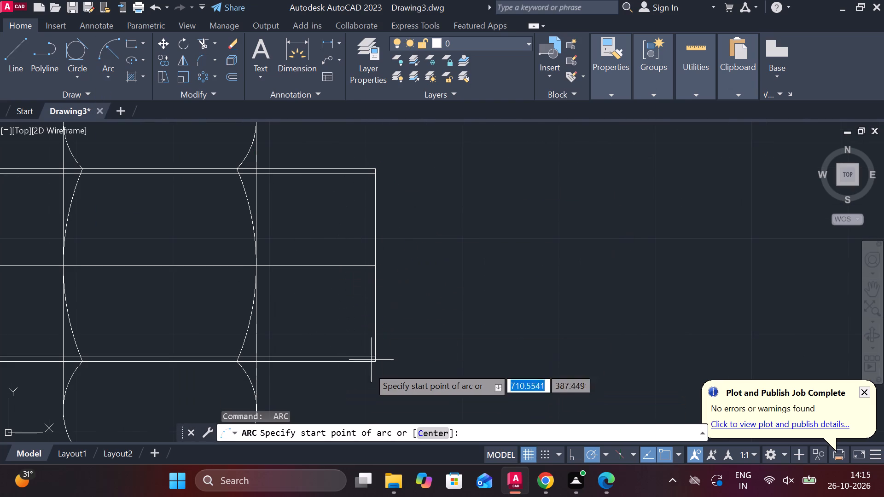
{"action": "left_click", "coordinate": [378, 368]}
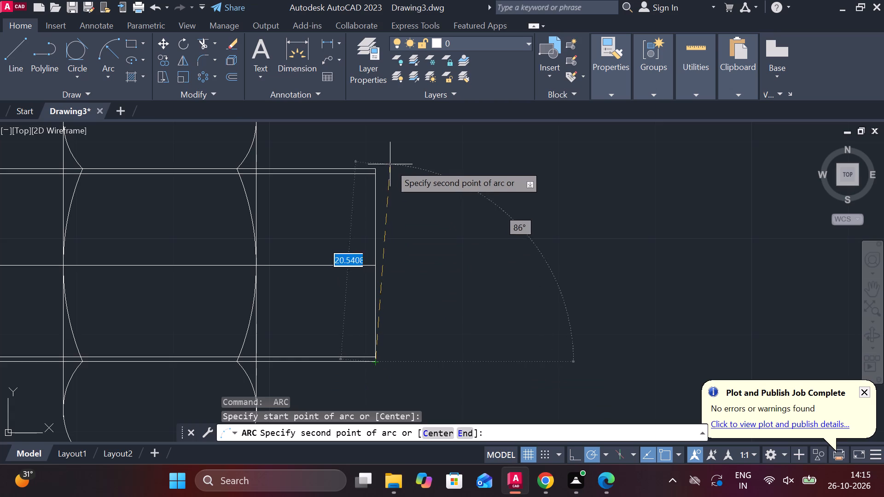
{"action": "left_click", "coordinate": [379, 164]}
{"action": "middle_click_drag", "start_coordinate": [266, 225], "coordinate": [401, 227]}
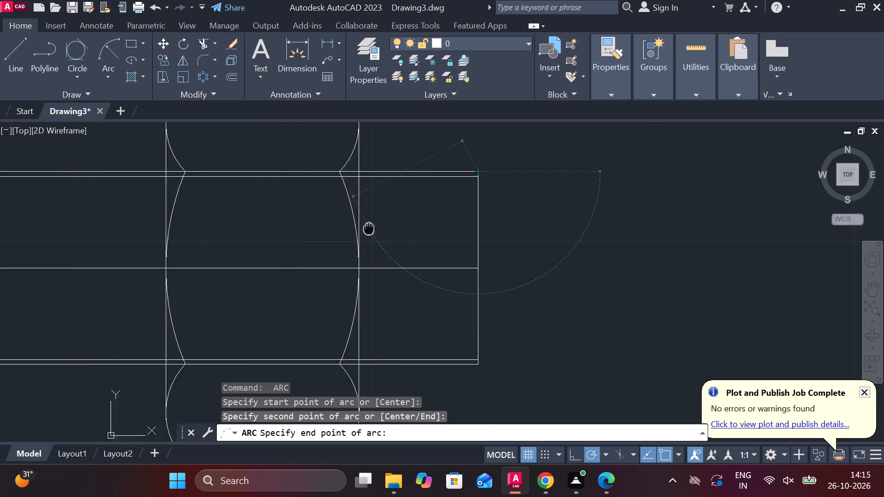
{"action": "middle_click_drag", "start_coordinate": [401, 227], "coordinate": [402, 227]}
{"action": "scroll", "coordinate": [394, 228], "scroll_direction": "down", "scroll_amount": 2}
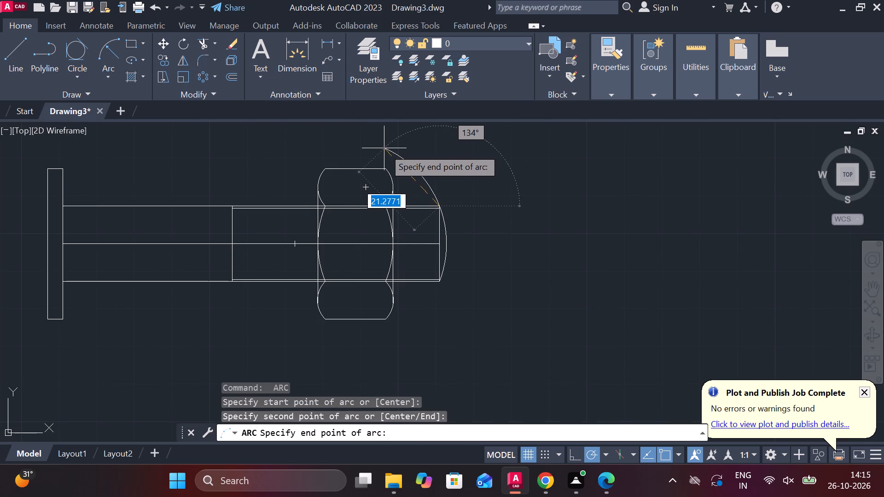
{"action": "type", "text": "20"}
{"action": "key", "text": "Return"}
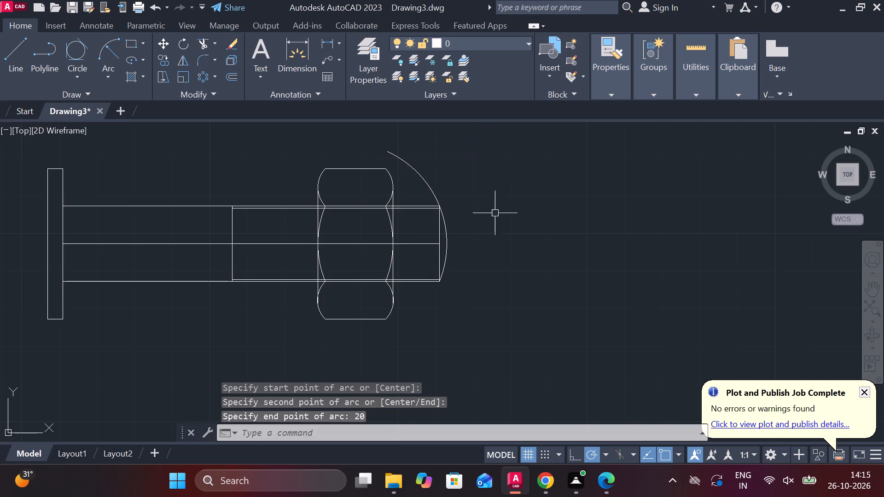
Trim the arc portion extending above the shank's top edge, leaving the rounded shank end, and end trimming.
{"action": "key", "text": "t"}
{"action": "key", "text": "r"}
{"action": "key", "text": "space"}
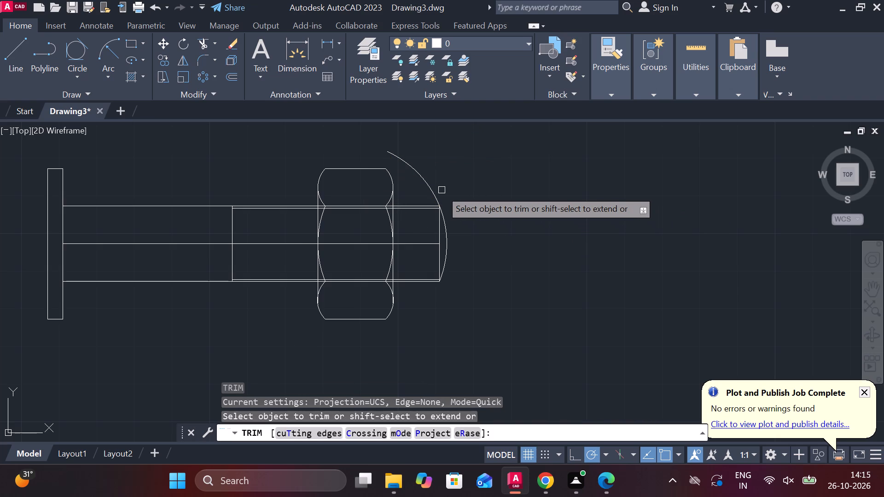
{"action": "left_click", "coordinate": [433, 192]}
{"action": "scroll", "coordinate": [506, 208], "scroll_direction": "down", "scroll_amount": 2}
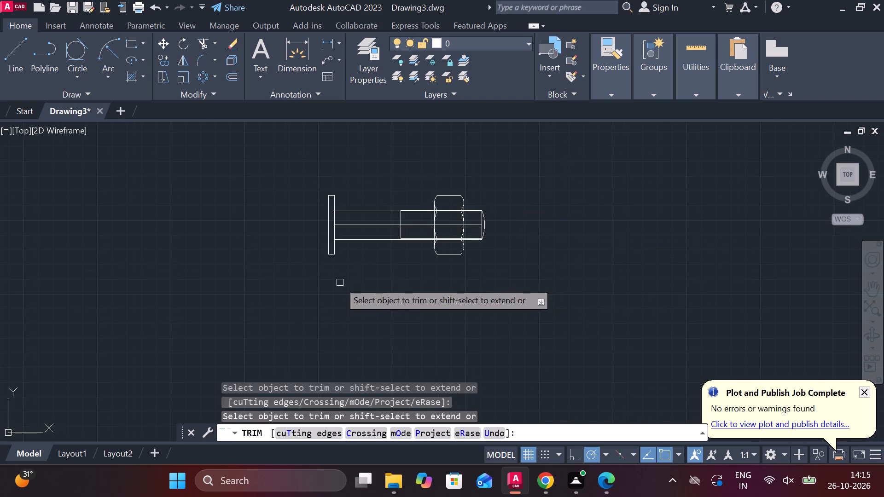
{"action": "scroll", "coordinate": [278, 283], "scroll_direction": "up", "scroll_amount": 1}
{"action": "middle_click_drag", "start_coordinate": [289, 267], "coordinate": [361, 329]}
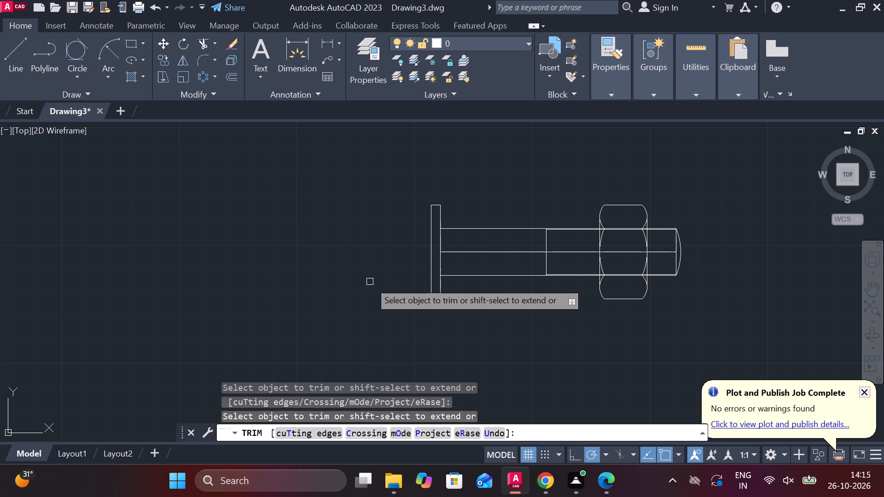
{"action": "key", "text": "Escape"}
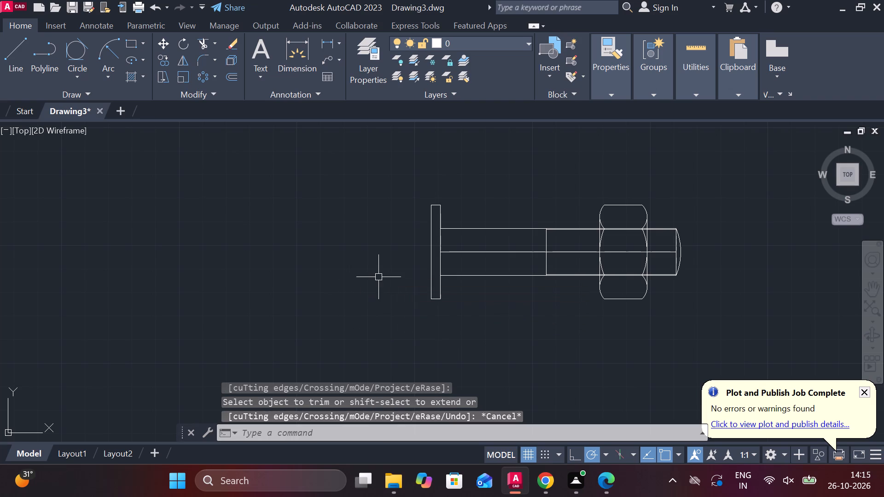
{"action": "key", "text": "Escape"}
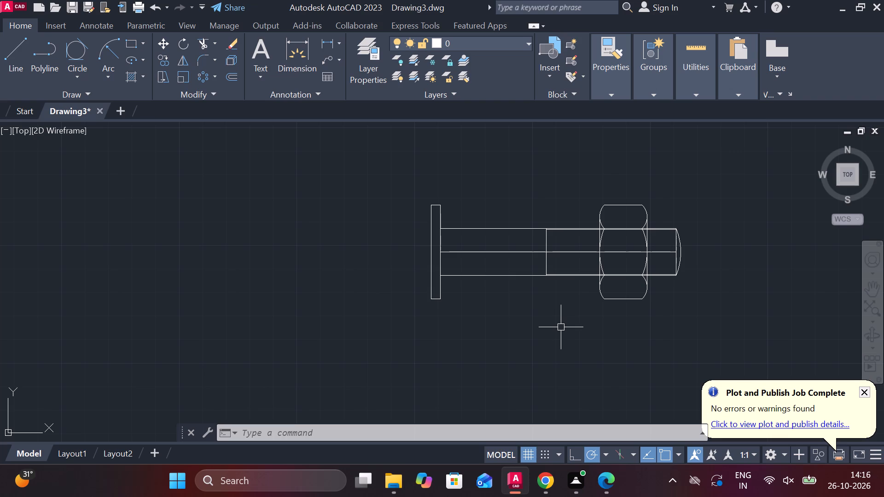
Draw a 48-long horizontal line leftward from the midpoint of the flange's left edge.
{"action": "key", "text": "l"}
{"action": "key", "text": "Return"}
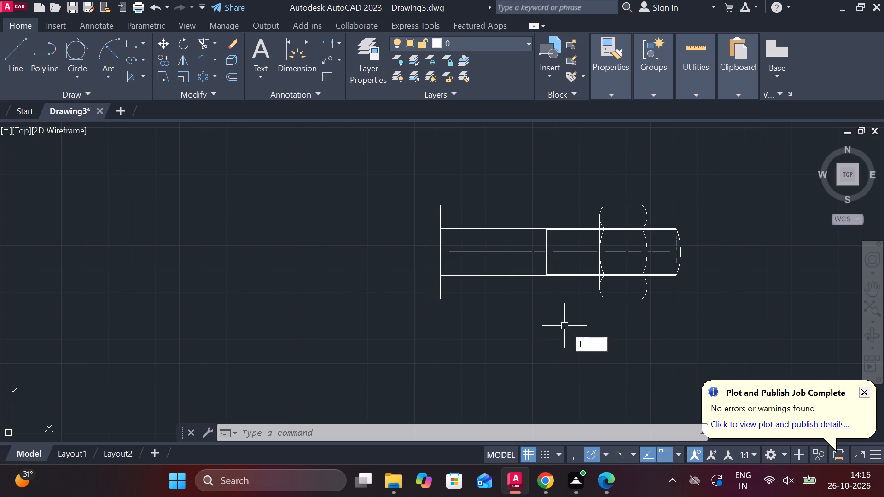
{"action": "left_click", "coordinate": [433, 249]}
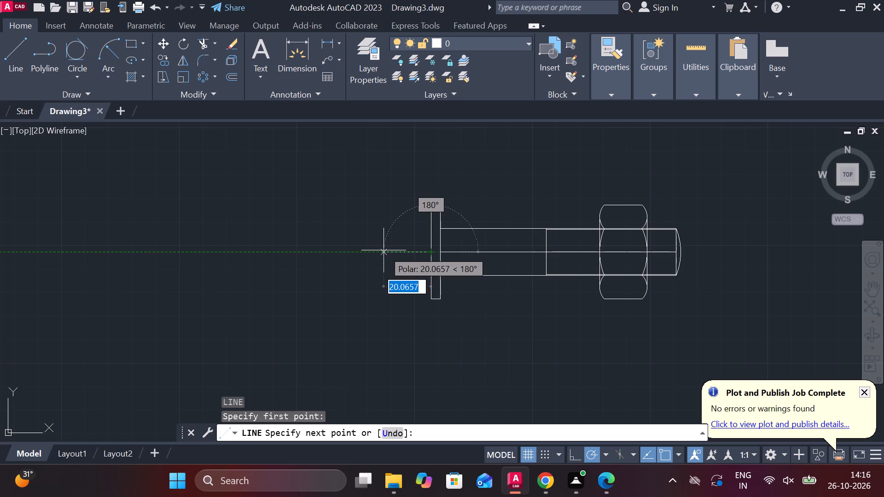
{"action": "type", "text": "48"}
{"action": "key", "text": "Return"}
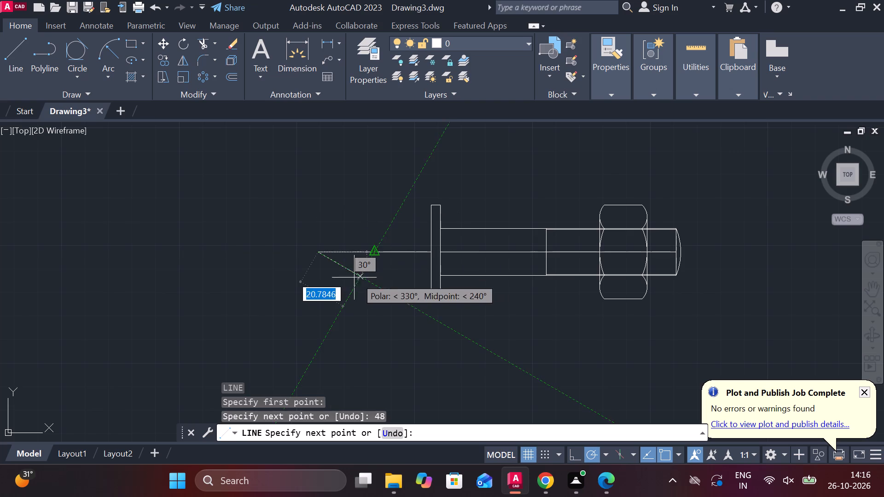
{"action": "middle_click_drag", "start_coordinate": [350, 279], "coordinate": [412, 258]}
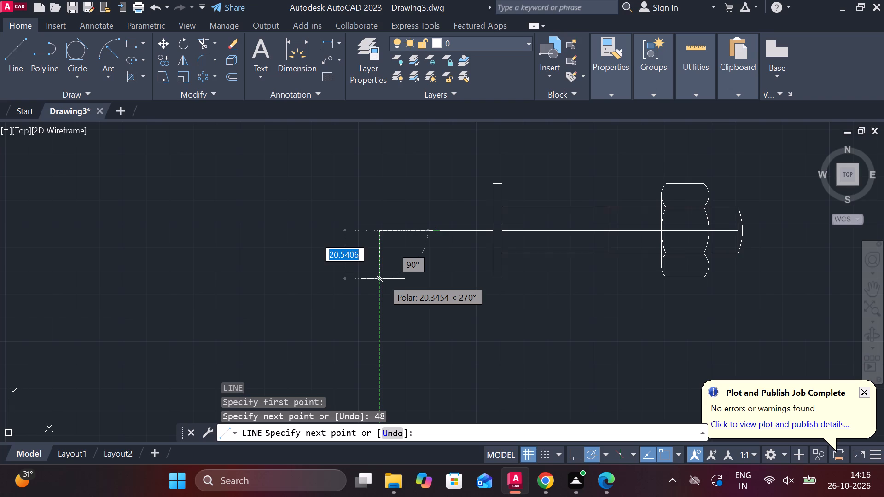
{"action": "key", "text": "Escape"}
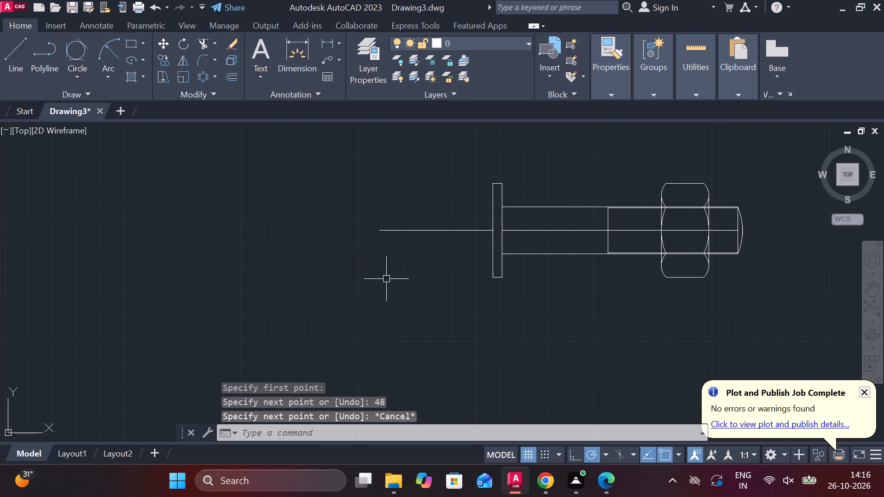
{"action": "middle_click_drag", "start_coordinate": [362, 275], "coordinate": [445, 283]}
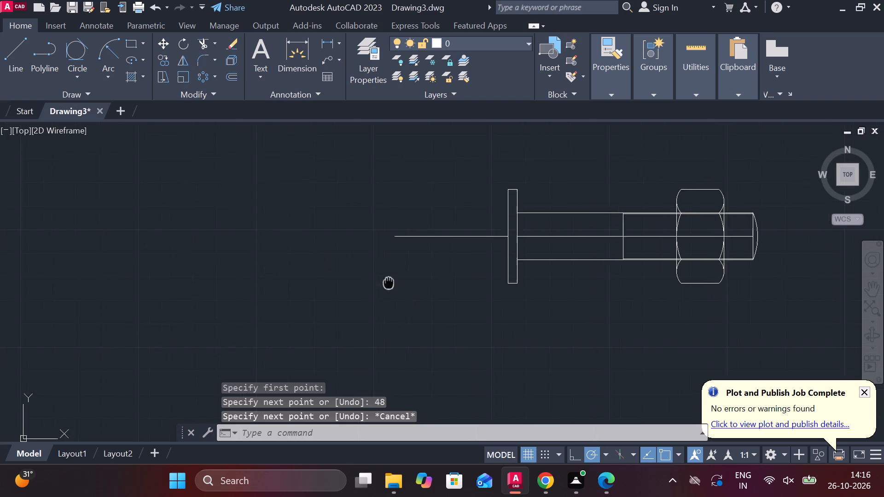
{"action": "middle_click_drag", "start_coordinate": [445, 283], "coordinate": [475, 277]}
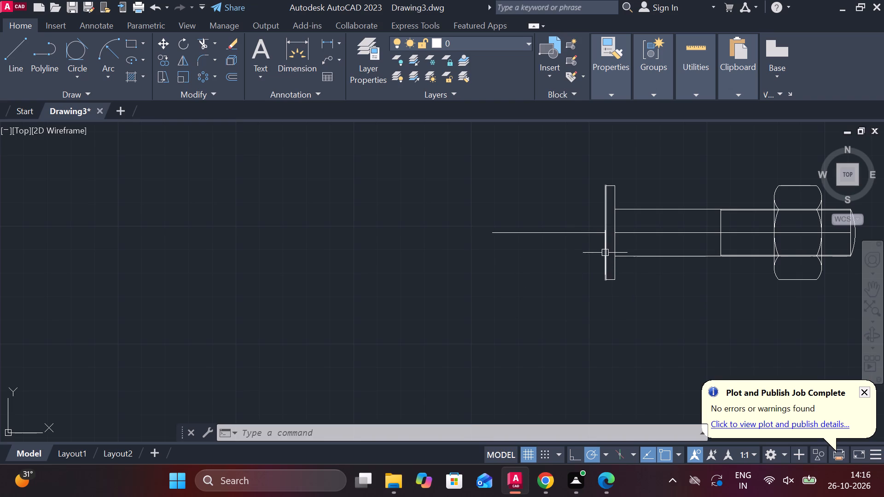
Erase the 48-long horizontal line extending from the flange's left edge.
{"action": "key", "text": "Escape"}
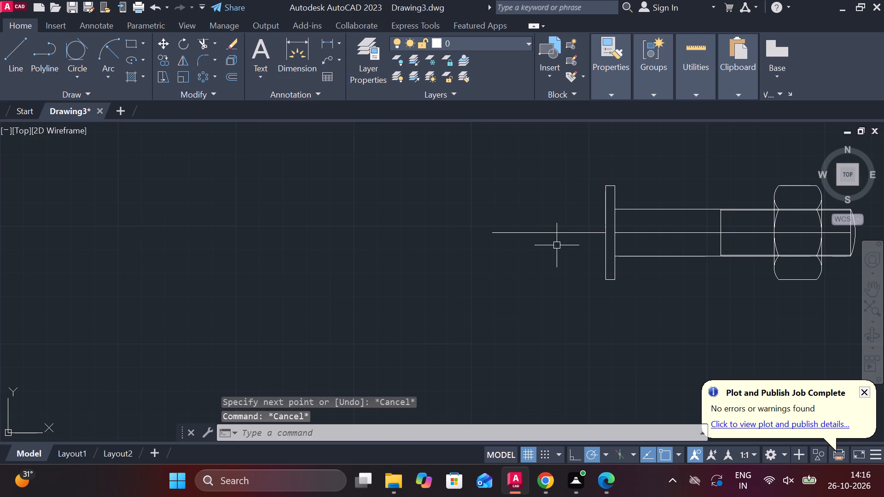
{"action": "left_click", "coordinate": [539, 232]}
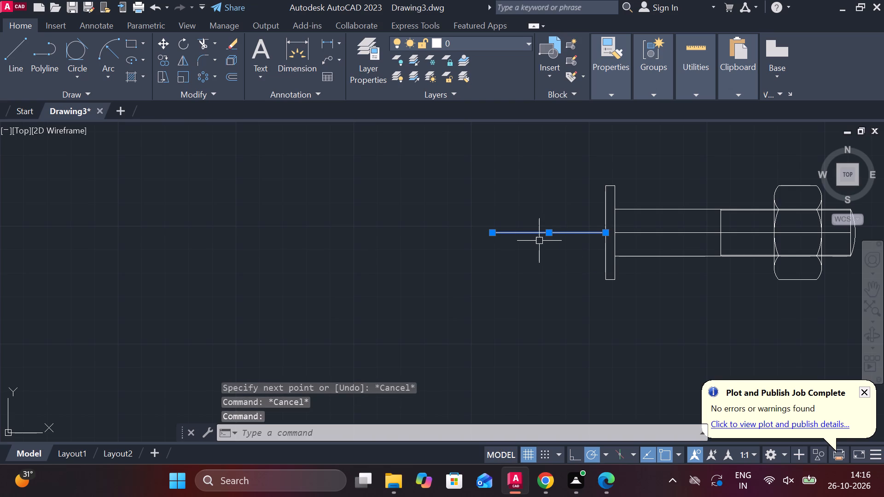
{"action": "type", "text": "E"}
{"action": "key", "text": "space"}
Draw a 10-long horizontal line leftward from the midpoint of the flange's left edge.
{"action": "key", "text": "l"}
{"action": "key", "text": "Return"}
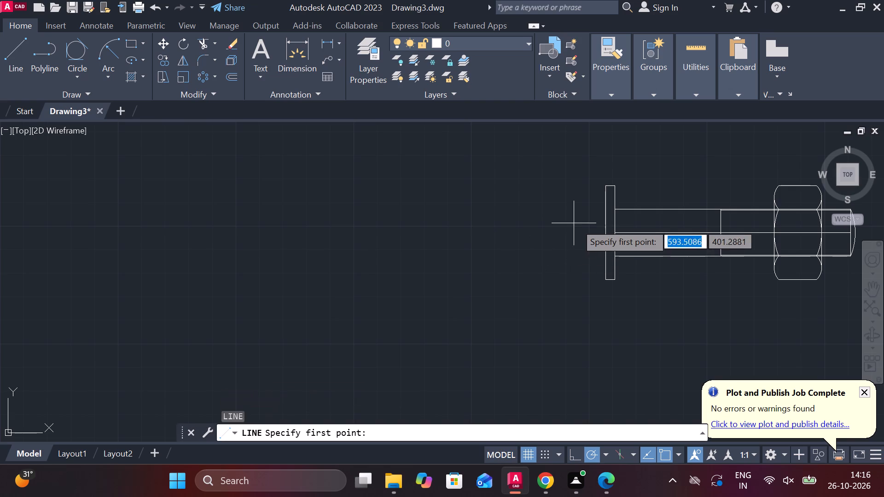
{"action": "left_click", "coordinate": [601, 232]}
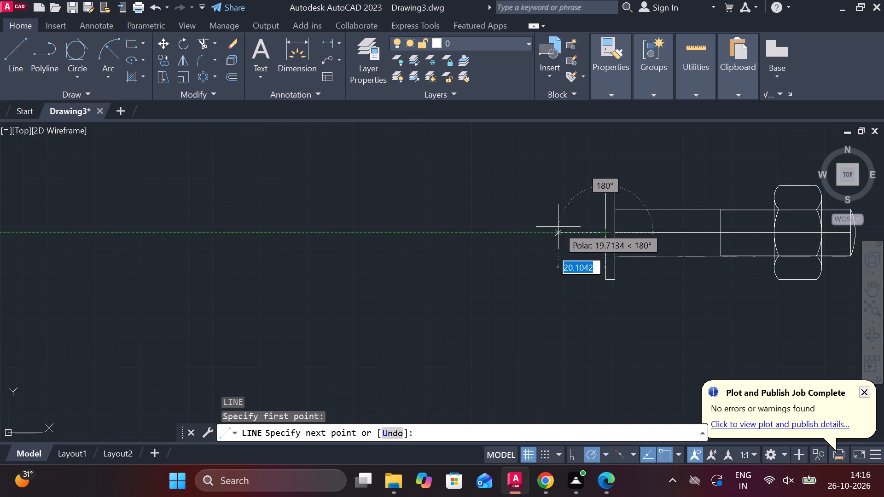
{"action": "type", "text": "10"}
{"action": "key", "text": "Return"}
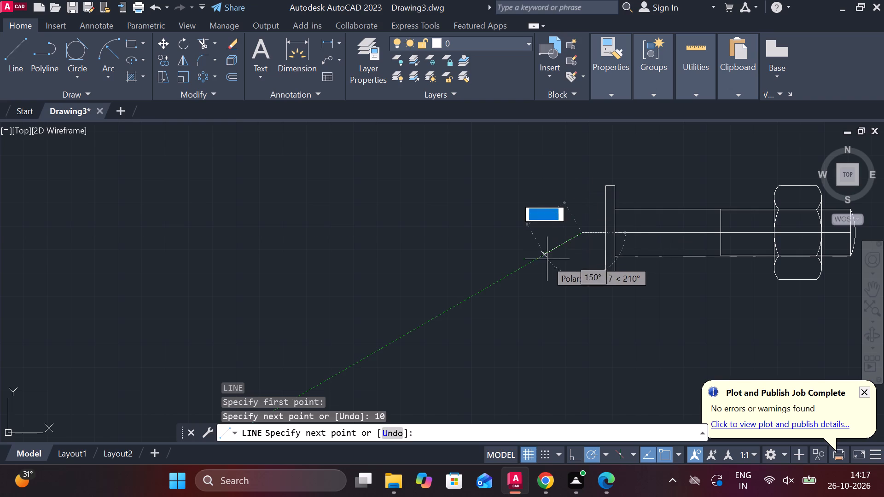
{"action": "key", "text": "Escape"}
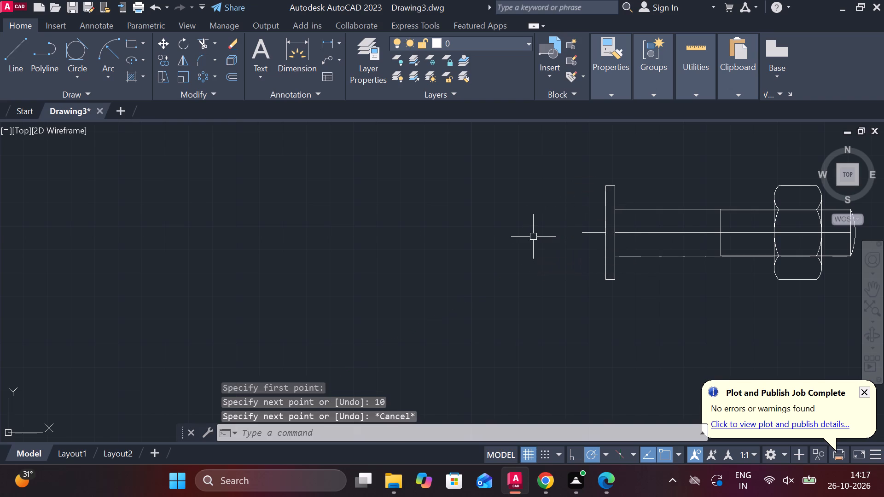
Draw a 10-long vertical line downward from about 568.5, 368.6, below and to the left of the flange.
{"action": "middle_click_drag", "start_coordinate": [528, 263], "coordinate": [508, 193]}
{"action": "key", "text": "l"}
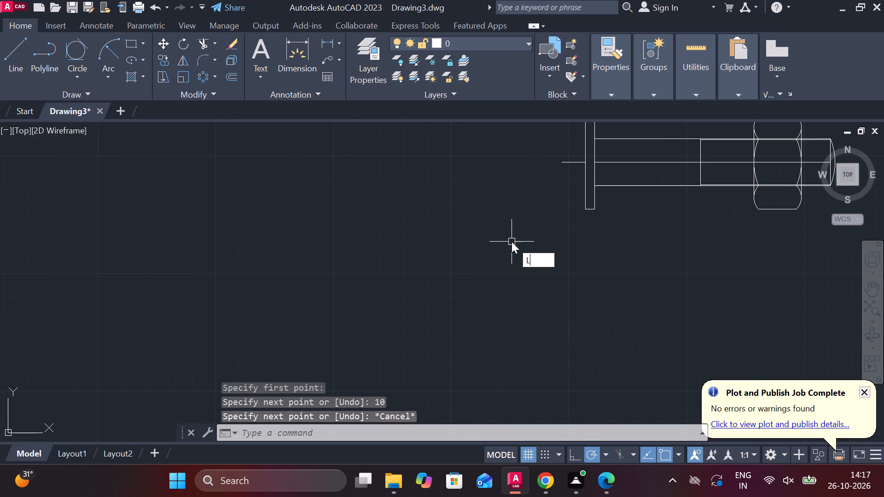
{"action": "key", "text": "Return"}
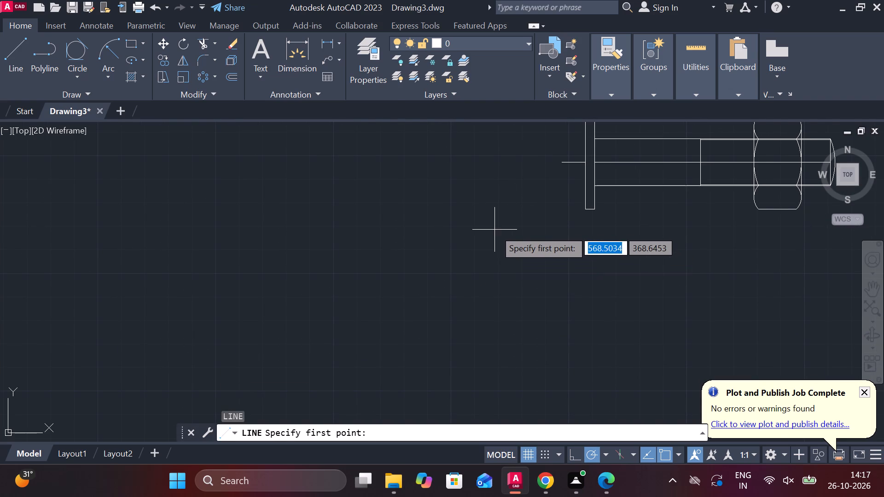
{"action": "left_click", "coordinate": [494, 230]}
{"action": "type", "text": "10"}
{"action": "key", "text": "Return"}
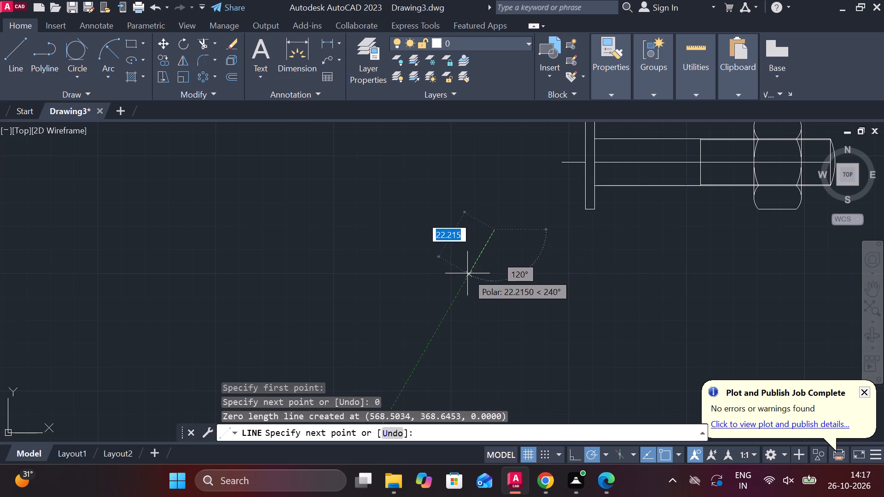
{"action": "type", "text": "10"}
{"action": "key", "text": "Return"}
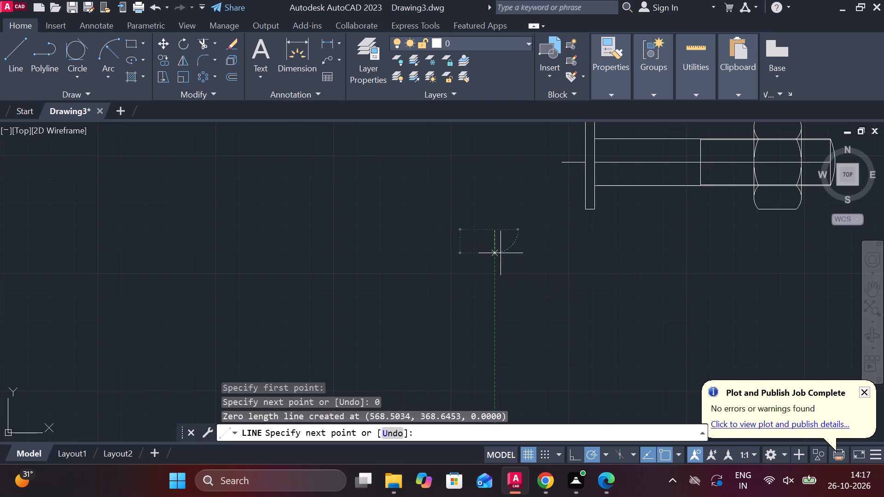
{"action": "key", "text": "Escape"}
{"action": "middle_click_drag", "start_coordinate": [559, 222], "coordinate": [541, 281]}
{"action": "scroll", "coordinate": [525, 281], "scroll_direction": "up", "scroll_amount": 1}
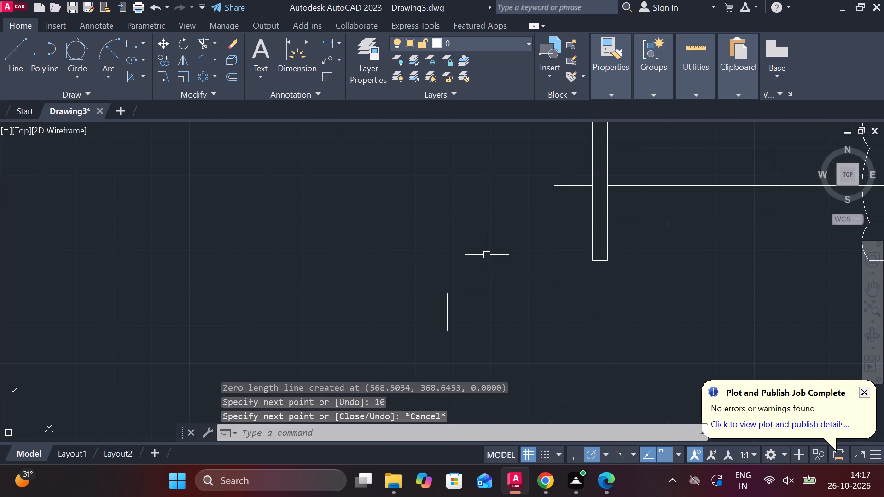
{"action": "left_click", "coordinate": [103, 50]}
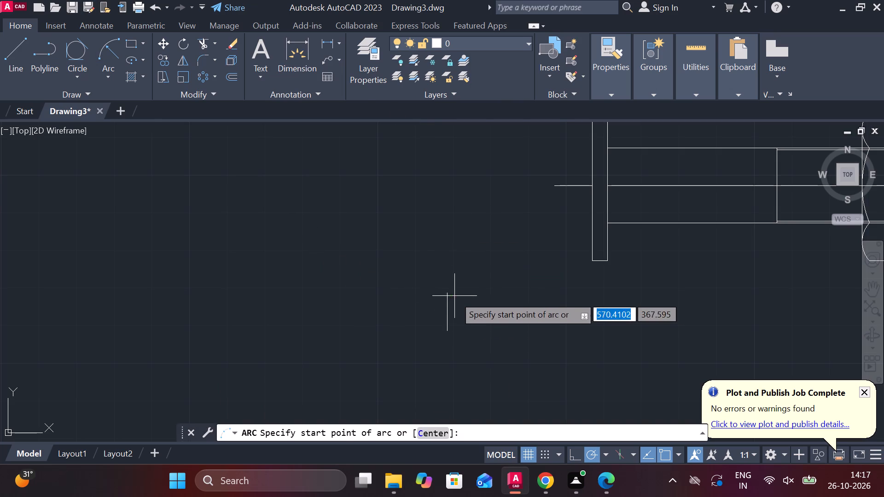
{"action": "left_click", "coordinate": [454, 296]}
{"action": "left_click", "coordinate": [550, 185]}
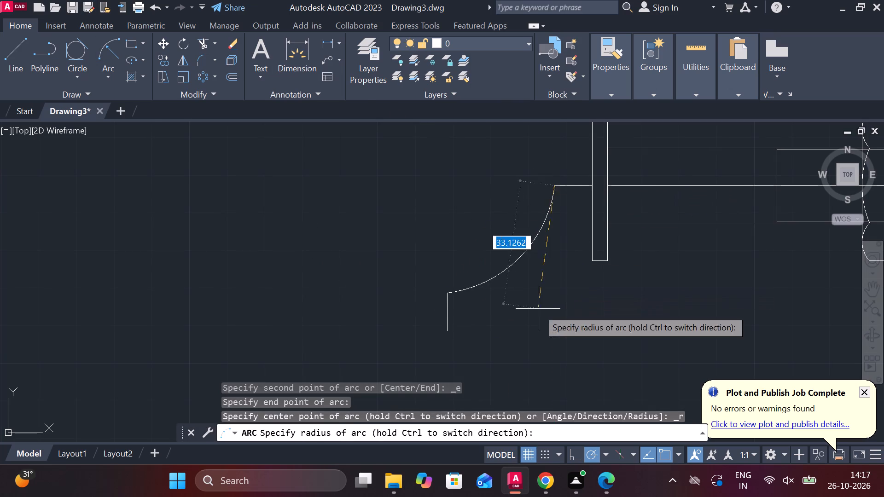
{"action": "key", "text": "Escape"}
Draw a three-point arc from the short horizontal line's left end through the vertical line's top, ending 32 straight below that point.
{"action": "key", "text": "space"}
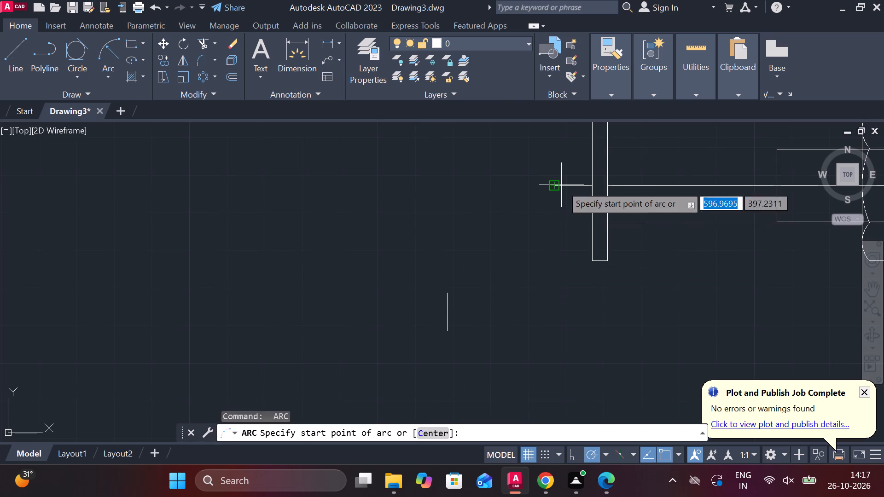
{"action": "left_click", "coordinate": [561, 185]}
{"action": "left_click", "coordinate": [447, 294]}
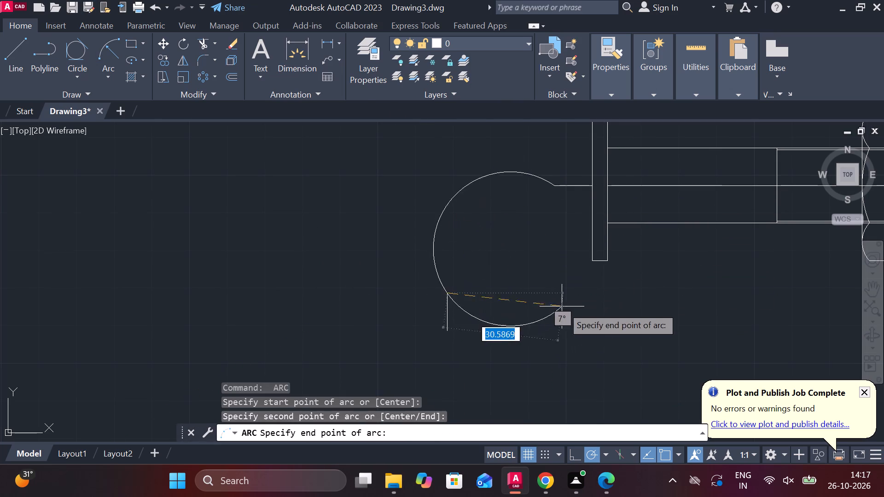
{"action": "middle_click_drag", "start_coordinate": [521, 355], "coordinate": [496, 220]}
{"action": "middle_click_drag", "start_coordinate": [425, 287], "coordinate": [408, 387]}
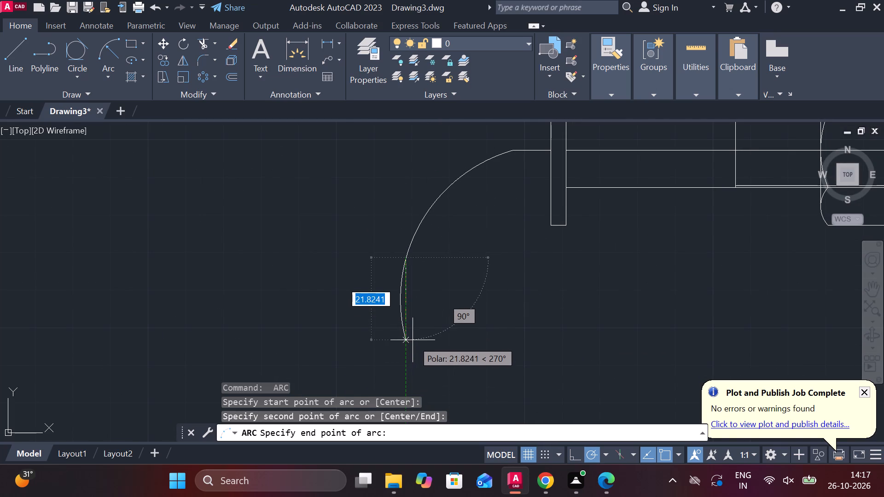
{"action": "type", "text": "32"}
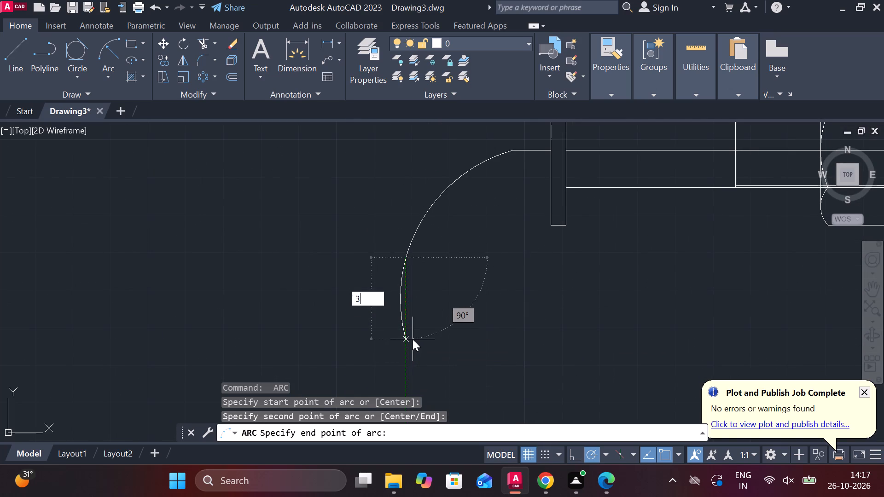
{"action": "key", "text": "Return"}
Check the new arc's radius with a radius dimension, without placing it.
{"action": "left_click", "coordinate": [337, 44]}
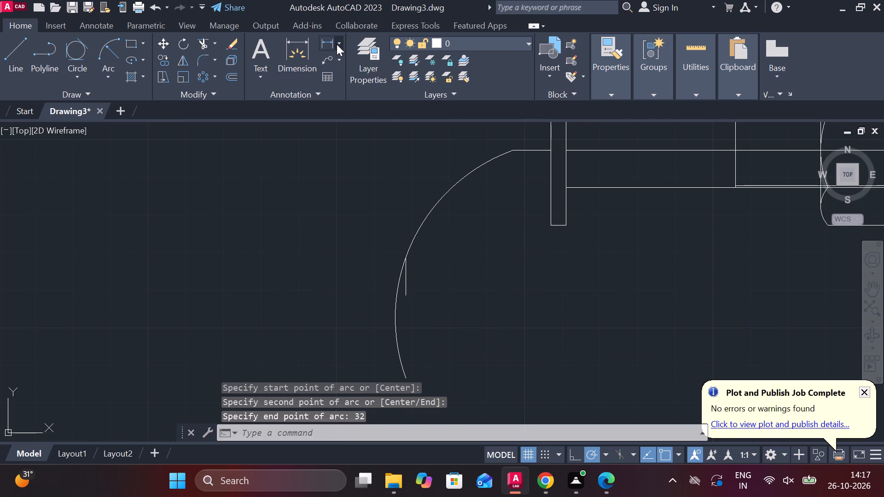
{"action": "left_click", "coordinate": [349, 192]}
{"action": "left_click", "coordinate": [437, 202]}
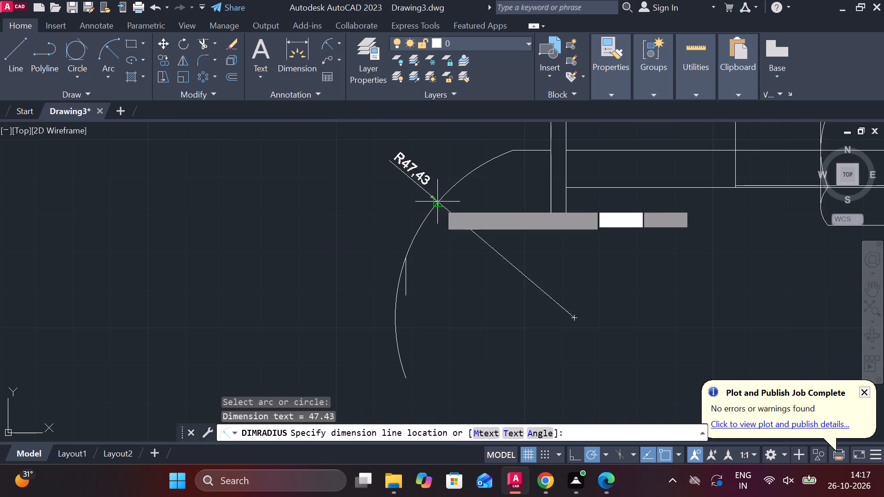
{"action": "scroll", "coordinate": [441, 212], "scroll_direction": "up", "scroll_amount": 2}
{"action": "scroll", "coordinate": [441, 212], "scroll_direction": "down", "scroll_amount": 2}
{"action": "key", "text": "Escape"}
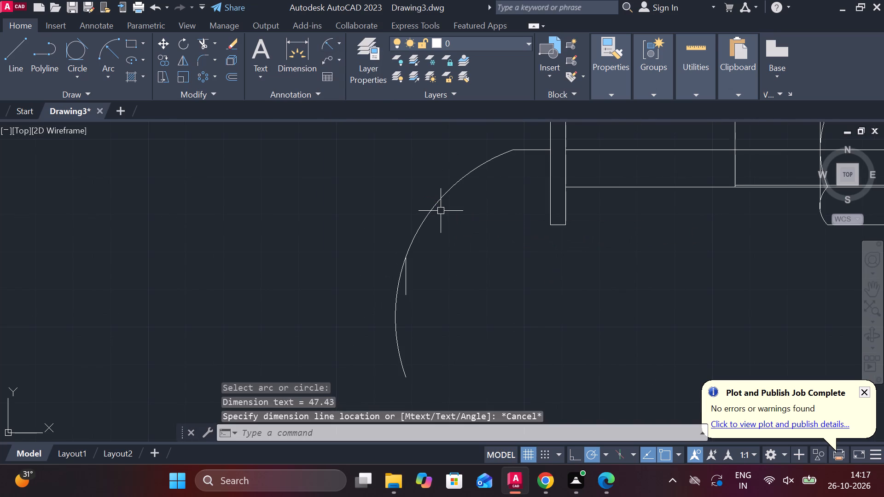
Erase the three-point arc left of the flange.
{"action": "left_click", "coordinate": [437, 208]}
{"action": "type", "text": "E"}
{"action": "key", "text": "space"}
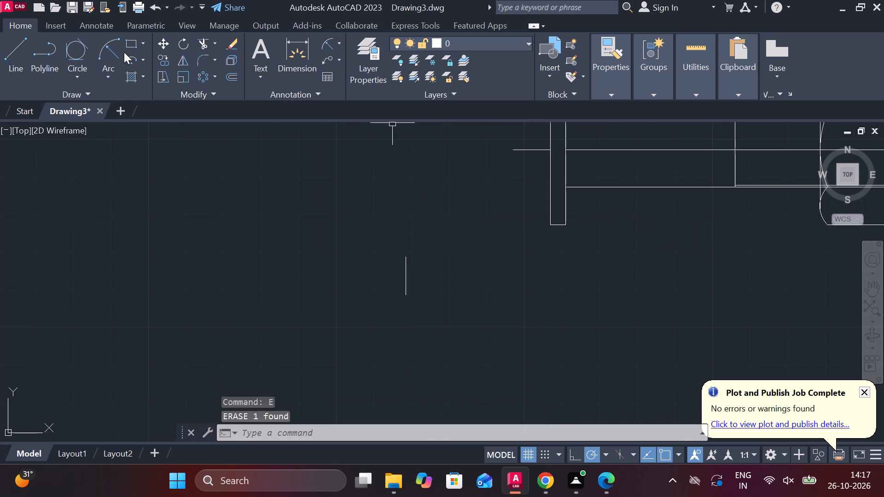
Draw a start-end-radius arc from the horizontal line's left end to the vertical line's top end, with radius 32.
{"action": "left_click", "coordinate": [107, 48]}
{"action": "left_click", "coordinate": [522, 156]}
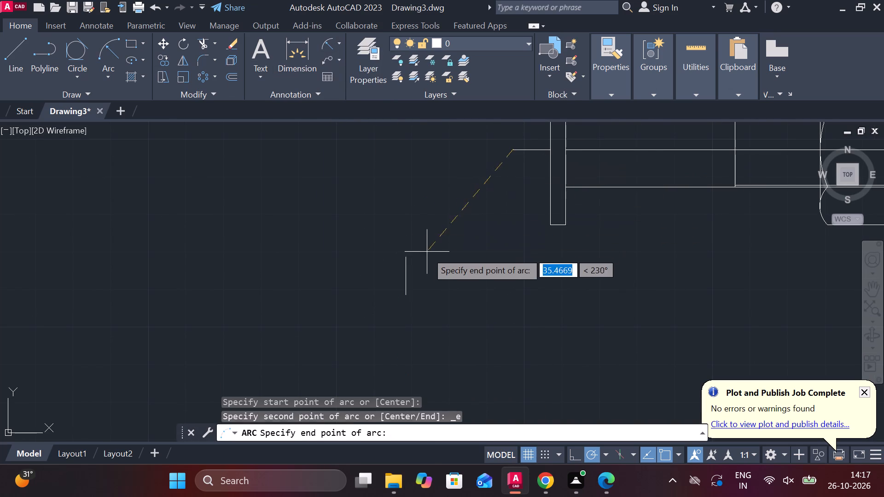
{"action": "left_click", "coordinate": [410, 254]}
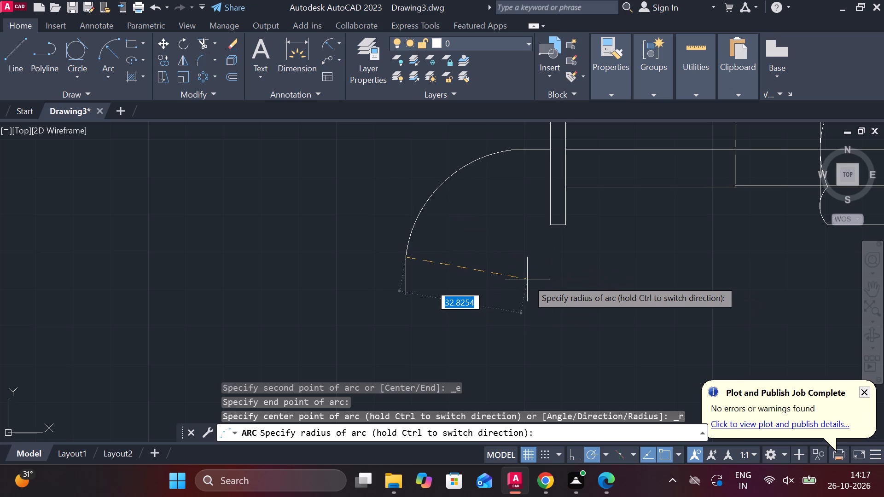
{"action": "type", "text": "32"}
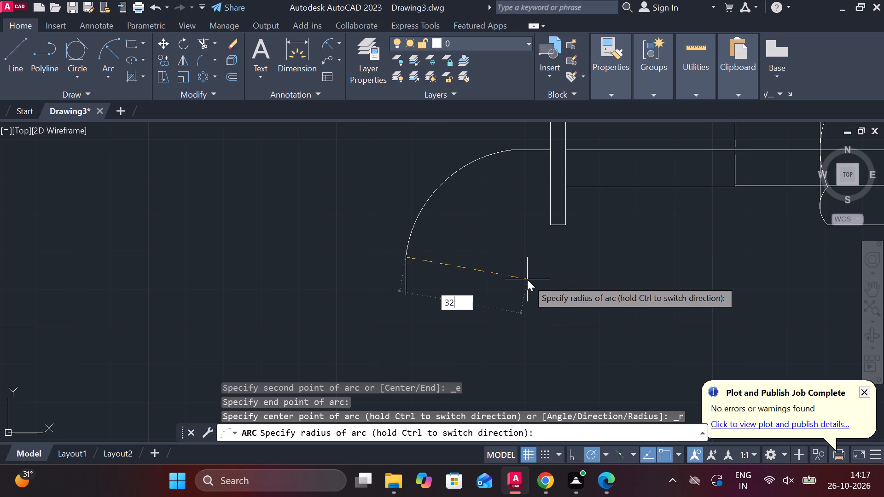
{"action": "key", "text": "Return"}
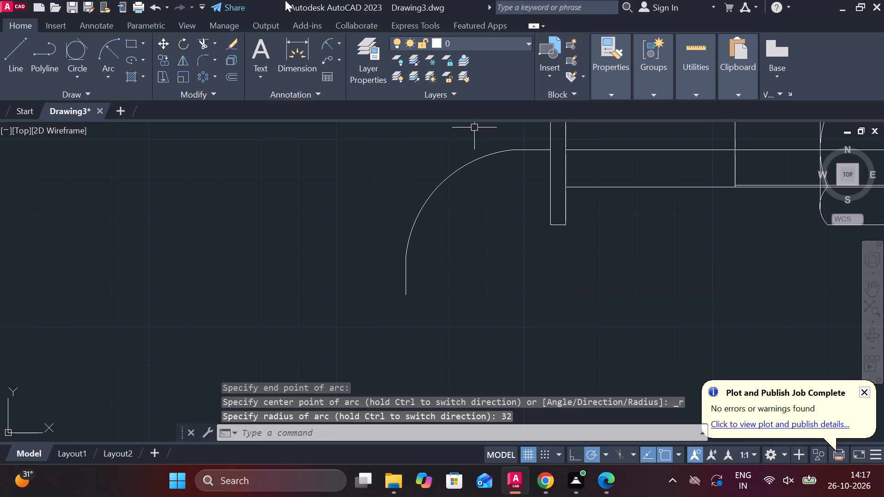
Check the redrawn arc's radius with a radius dimension, without placing it.
{"action": "left_click", "coordinate": [331, 40]}
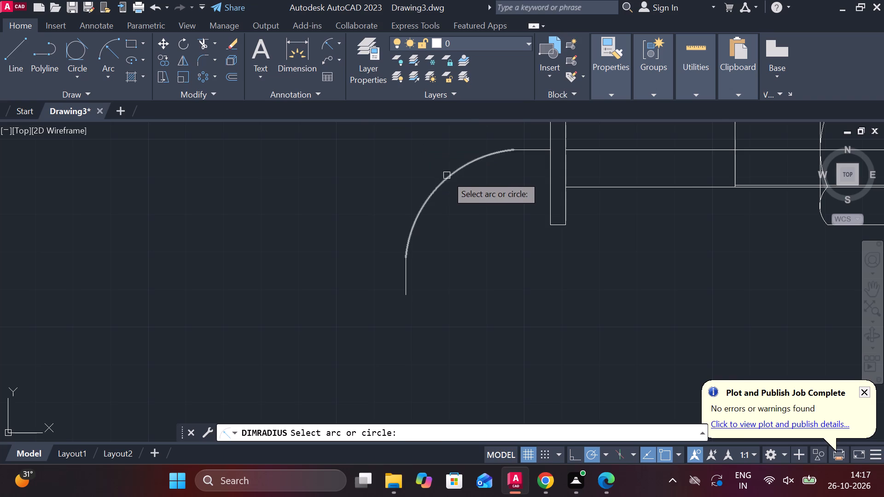
{"action": "left_click", "coordinate": [447, 175]}
{"action": "scroll", "coordinate": [447, 191], "scroll_direction": "up", "scroll_amount": 2}
{"action": "scroll", "coordinate": [447, 191], "scroll_direction": "down", "scroll_amount": 1}
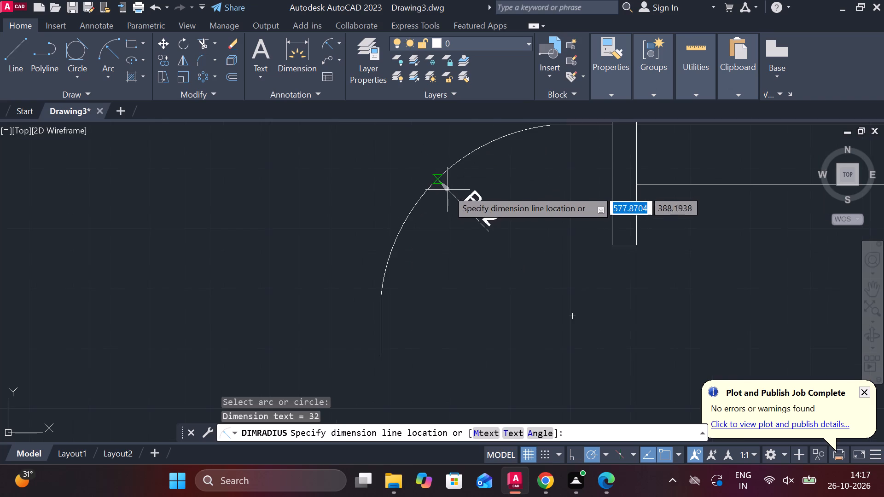
{"action": "scroll", "coordinate": [492, 239], "scroll_direction": "down", "scroll_amount": 2}
{"action": "key", "text": "Escape"}
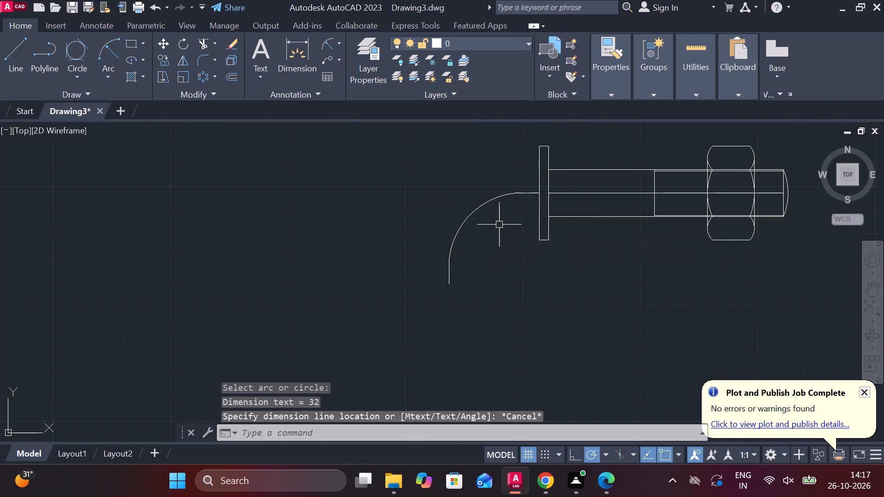
Join the arc, the short horizontal line and the short vertical line into one polyline.
{"action": "left_click", "coordinate": [482, 206]}
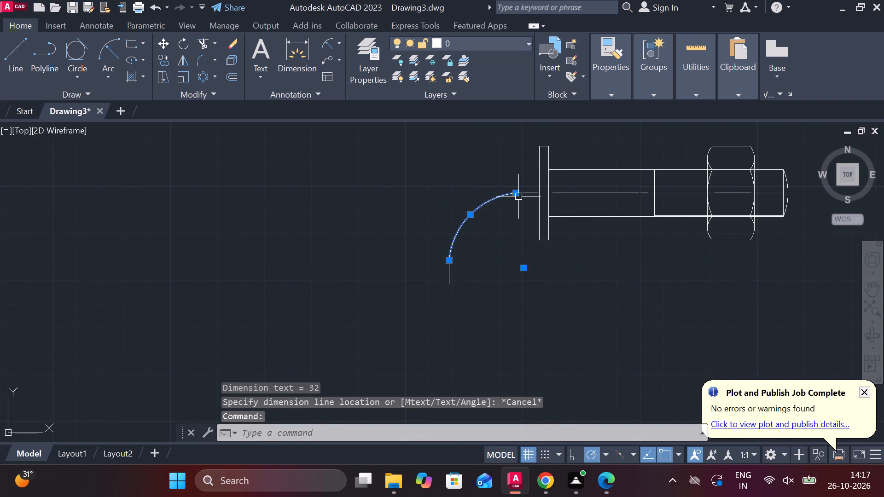
{"action": "left_click", "coordinate": [526, 191]}
{"action": "left_click", "coordinate": [448, 277]}
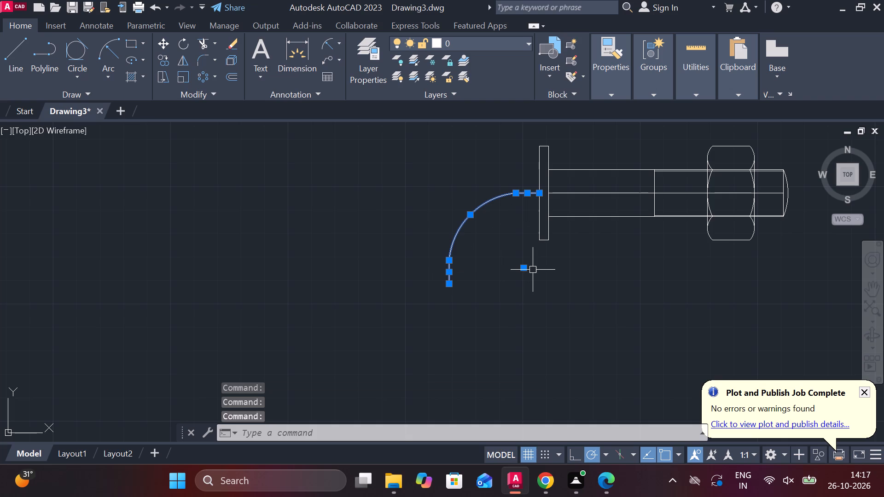
{"action": "key", "text": "j"}
{"action": "key", "text": "Return"}
Move the joined hook polyline about 10 units up along the flange's left edge, level with the shank's top edge.
{"action": "left_click", "coordinate": [521, 194]}
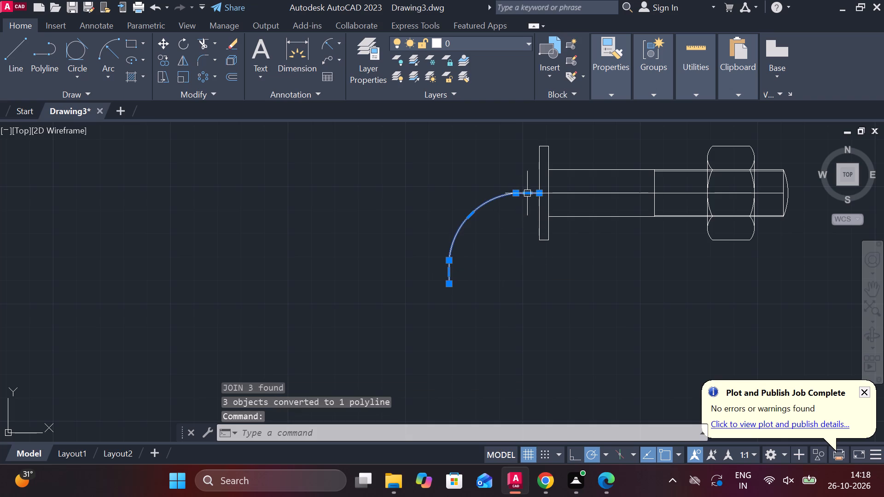
{"action": "scroll", "coordinate": [531, 196], "scroll_direction": "up", "scroll_amount": 2}
{"action": "left_click", "coordinate": [553, 186]}
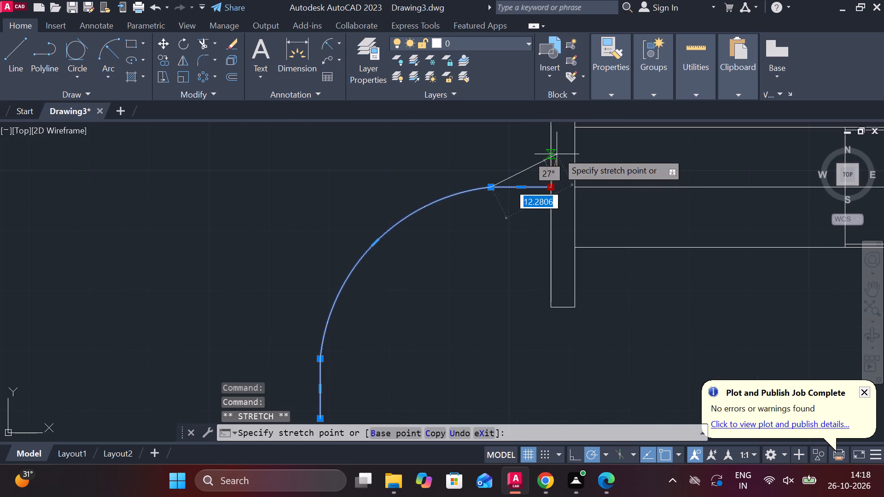
{"action": "key", "text": "Escape"}
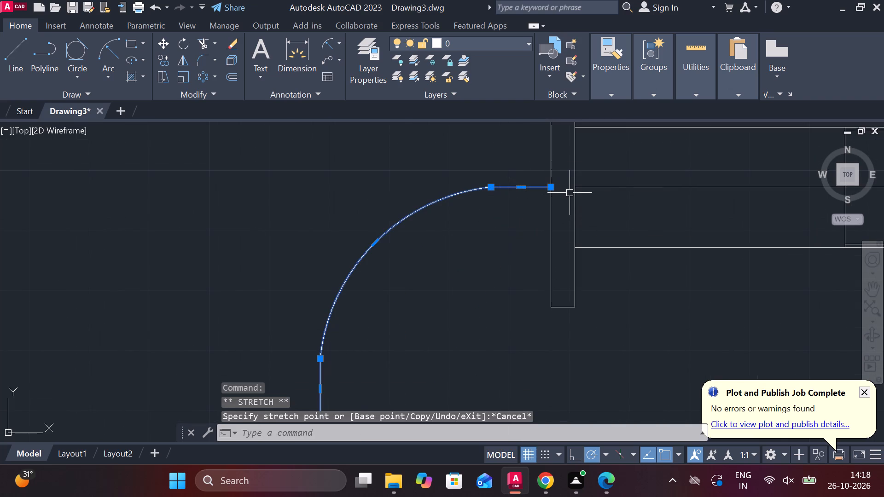
{"action": "key", "text": "m"}
{"action": "key", "text": "Return"}
{"action": "left_click", "coordinate": [555, 185]}
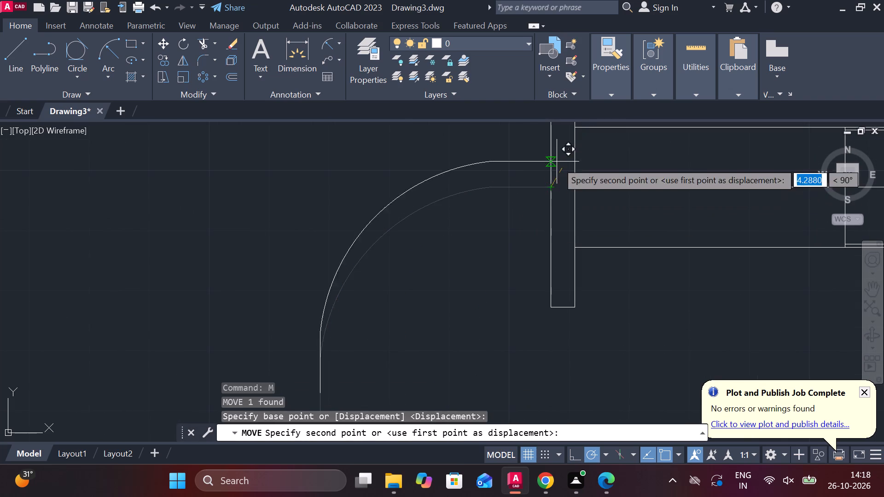
{"action": "middle_click_drag", "start_coordinate": [550, 150], "coordinate": [548, 177]}
{"action": "scroll", "coordinate": [542, 156], "scroll_direction": "up", "scroll_amount": 1}
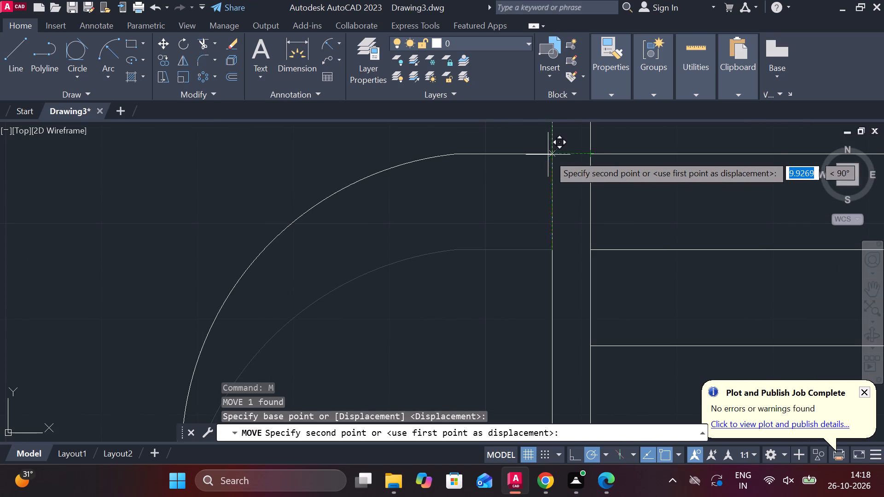
{"action": "left_click", "coordinate": [549, 155]}
{"action": "scroll", "coordinate": [550, 170], "scroll_direction": "down", "scroll_amount": 2}
{"action": "key", "text": "Escape"}
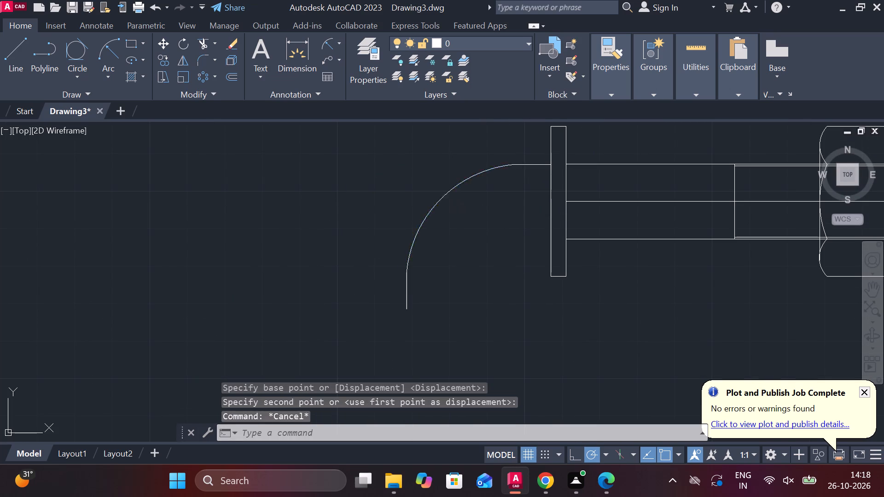
Offset the hook polyline inward by 12.5.
{"action": "left_click", "coordinate": [450, 196]}
{"action": "key", "text": "o"}
{"action": "key", "text": "Return"}
{"action": "key", "text": "Return"}
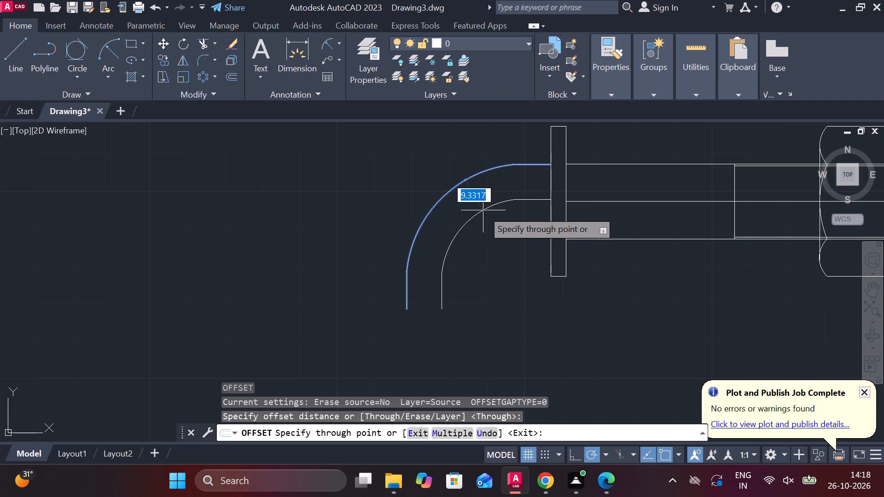
{"action": "type", "text": "12.5"}
{"action": "key", "text": "Return"}
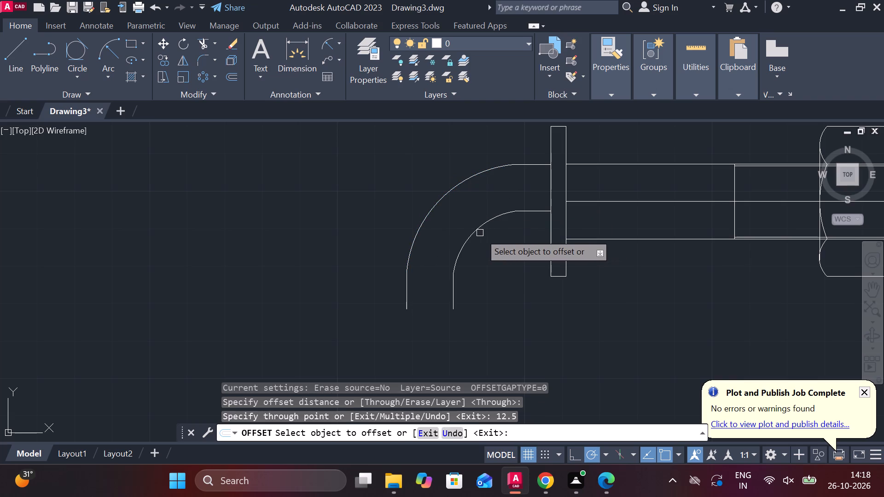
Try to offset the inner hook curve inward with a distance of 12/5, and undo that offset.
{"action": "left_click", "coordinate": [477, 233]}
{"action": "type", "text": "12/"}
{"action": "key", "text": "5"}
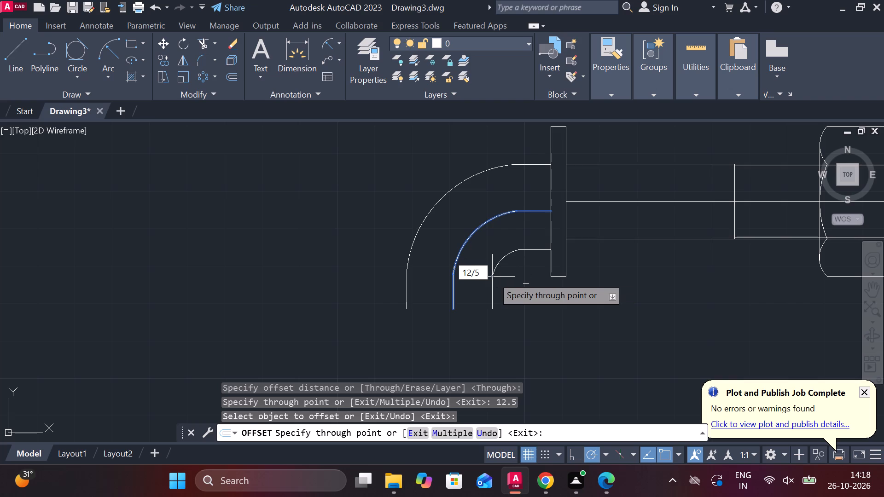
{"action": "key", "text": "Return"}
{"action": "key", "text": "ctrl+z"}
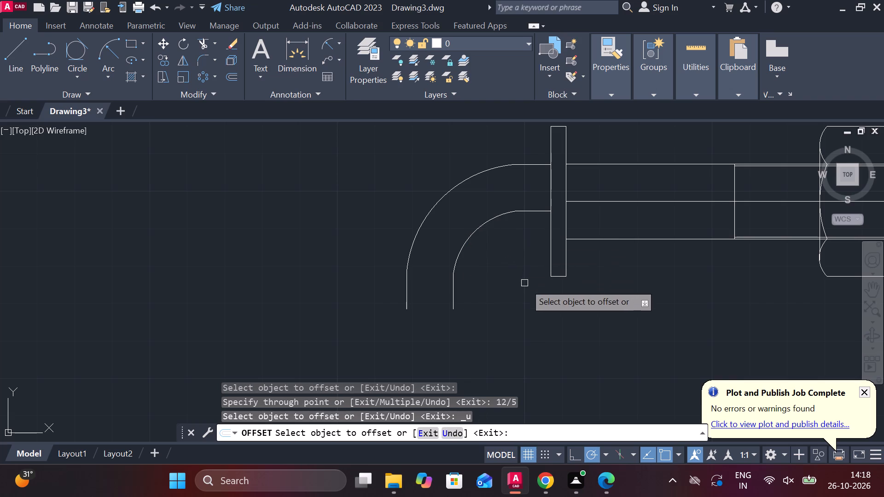
Offset the inner hook curve inward by 12.5 to form the third parallel hook curve.
{"action": "left_click", "coordinate": [456, 270]}
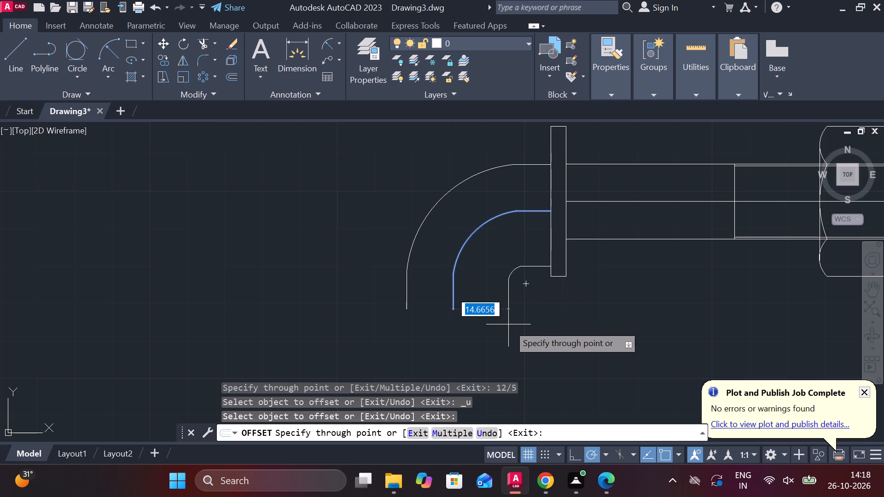
{"action": "type", "text": "12.5"}
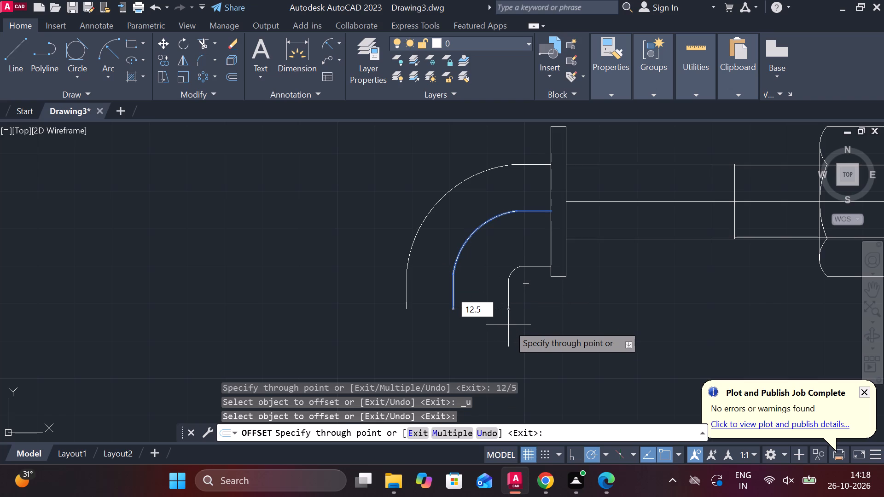
{"action": "key", "text": "Return"}
{"action": "middle_click_drag", "start_coordinate": [519, 326], "coordinate": [508, 238]}
{"action": "key", "text": "Escape"}
{"action": "scroll", "coordinate": [503, 226], "scroll_direction": "down", "scroll_amount": 2}
{"action": "scroll", "coordinate": [514, 228], "scroll_direction": "up", "scroll_amount": 1}
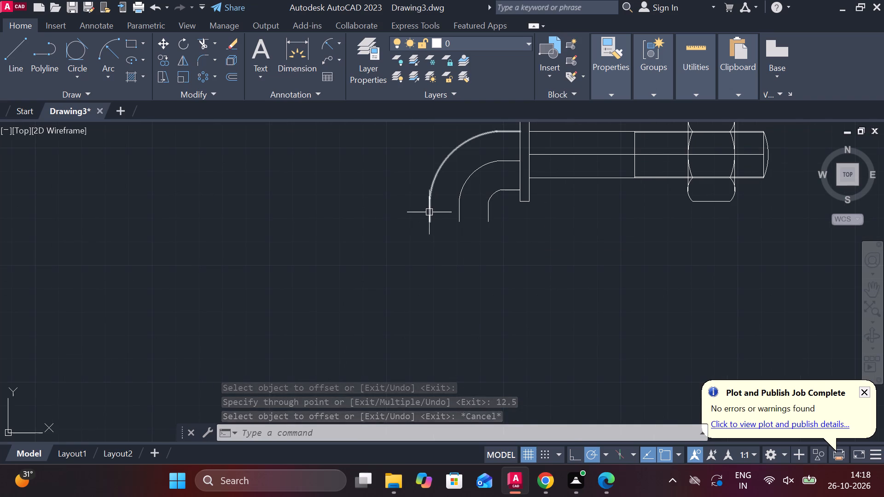
Stretch the lower ends of all three hook curves about 23 units straight down to a common level.
{"action": "left_click", "coordinate": [429, 212]}
{"action": "left_click", "coordinate": [429, 221]}
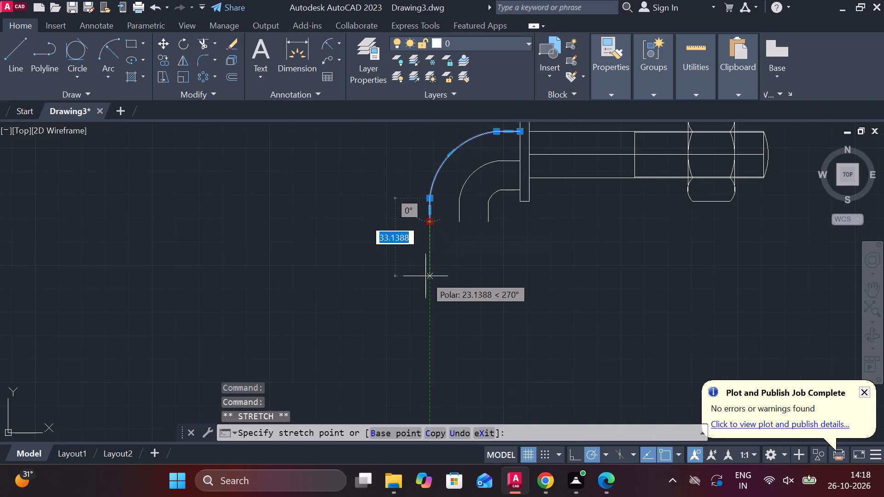
{"action": "left_click", "coordinate": [425, 276]}
{"action": "key", "text": "Escape"}
{"action": "left_click", "coordinate": [460, 205]}
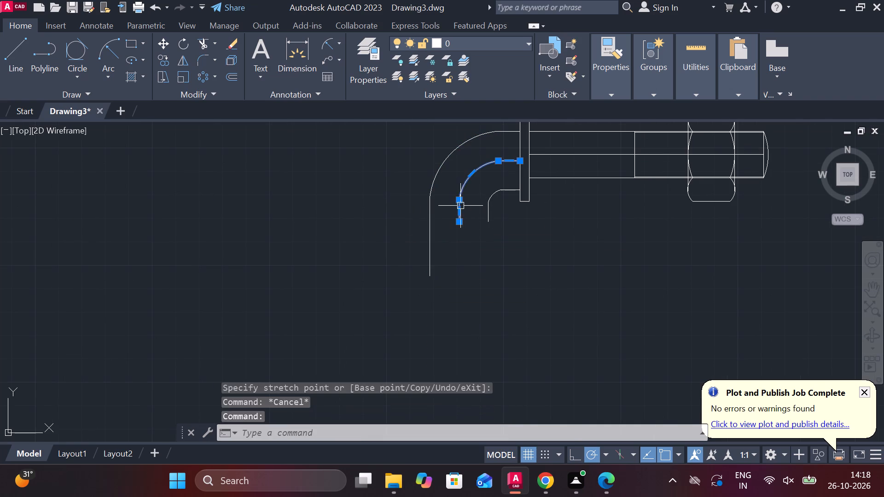
{"action": "left_click", "coordinate": [459, 220]}
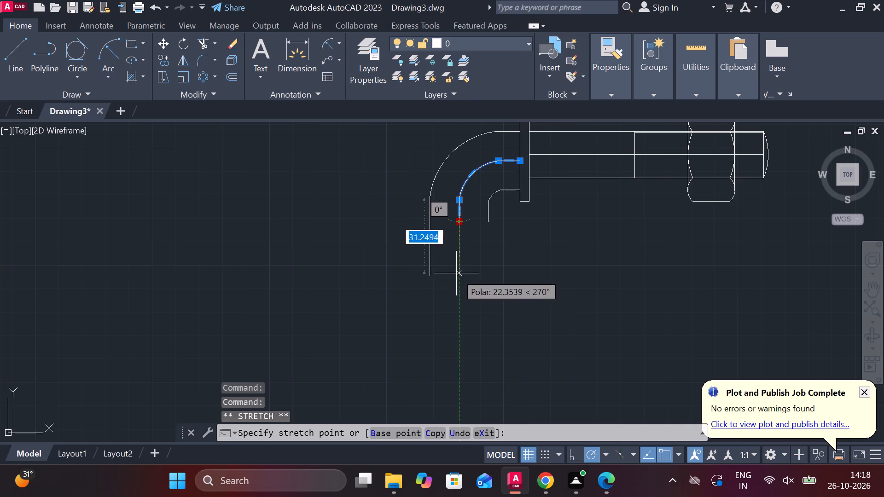
{"action": "left_click", "coordinate": [456, 279]}
{"action": "key", "text": "Escape"}
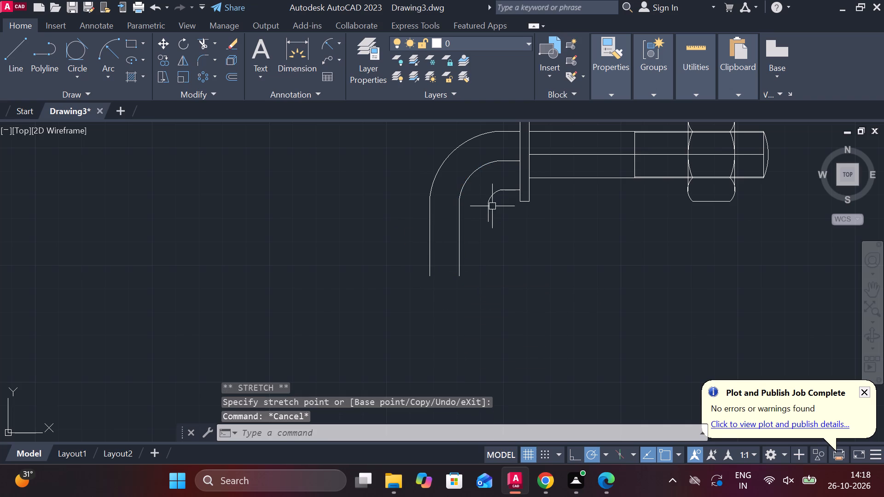
{"action": "left_click", "coordinate": [491, 208]}
{"action": "left_click", "coordinate": [488, 223]}
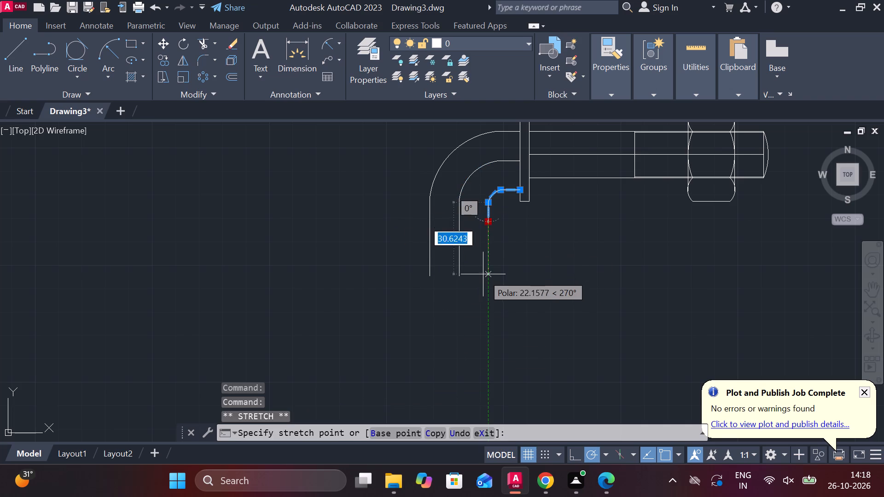
{"action": "left_click_drag", "start_coordinate": [489, 277], "coordinate": [484, 277]}
{"action": "key", "text": "Escape"}
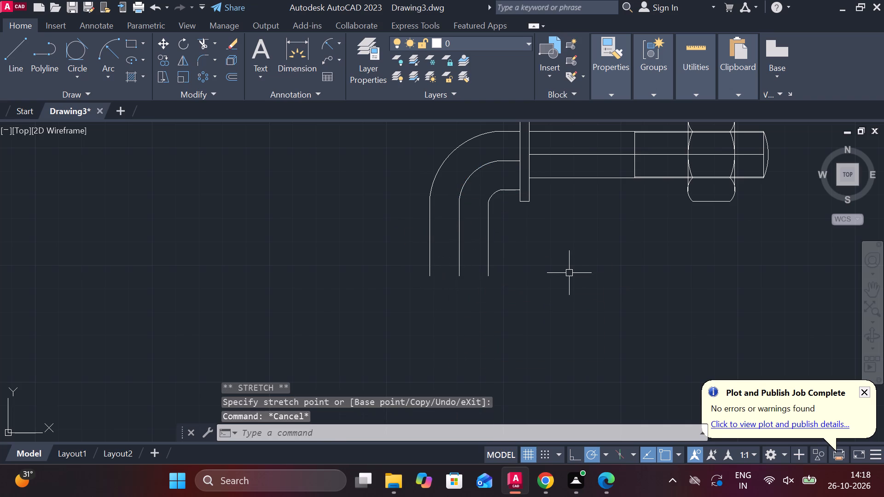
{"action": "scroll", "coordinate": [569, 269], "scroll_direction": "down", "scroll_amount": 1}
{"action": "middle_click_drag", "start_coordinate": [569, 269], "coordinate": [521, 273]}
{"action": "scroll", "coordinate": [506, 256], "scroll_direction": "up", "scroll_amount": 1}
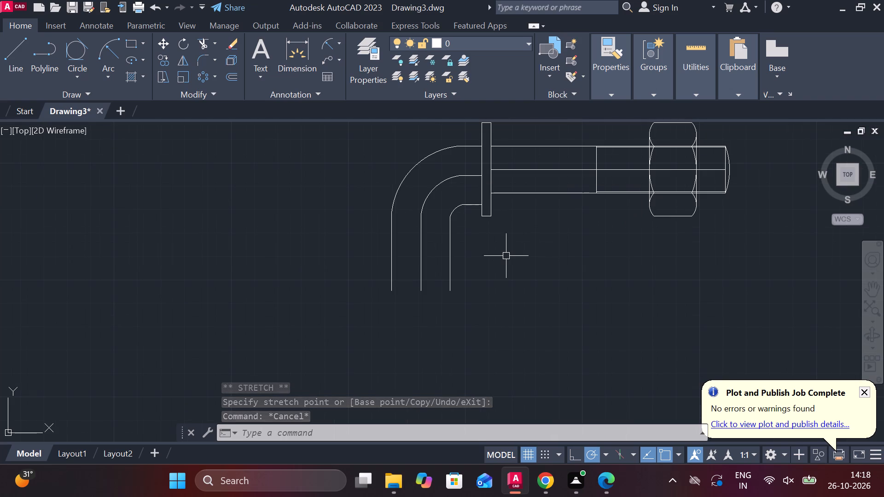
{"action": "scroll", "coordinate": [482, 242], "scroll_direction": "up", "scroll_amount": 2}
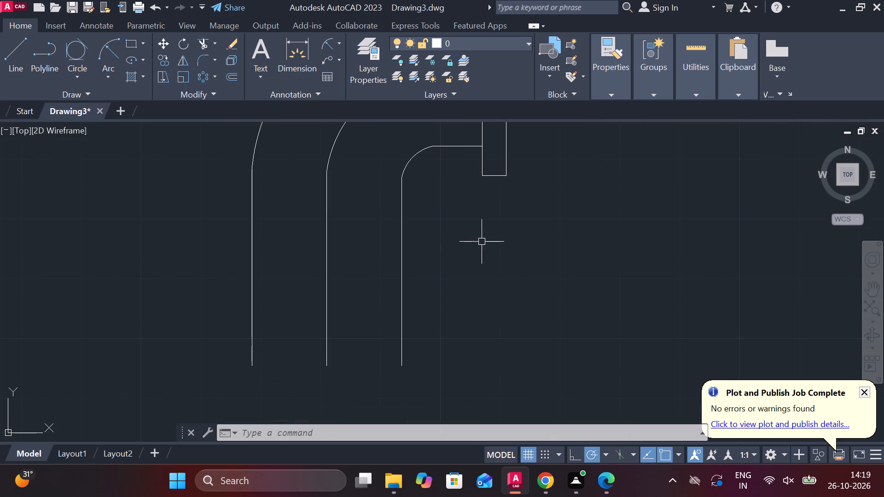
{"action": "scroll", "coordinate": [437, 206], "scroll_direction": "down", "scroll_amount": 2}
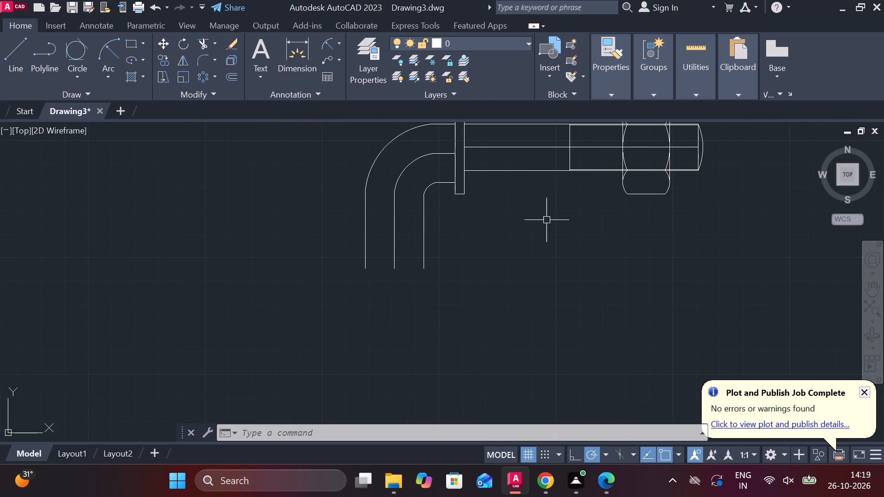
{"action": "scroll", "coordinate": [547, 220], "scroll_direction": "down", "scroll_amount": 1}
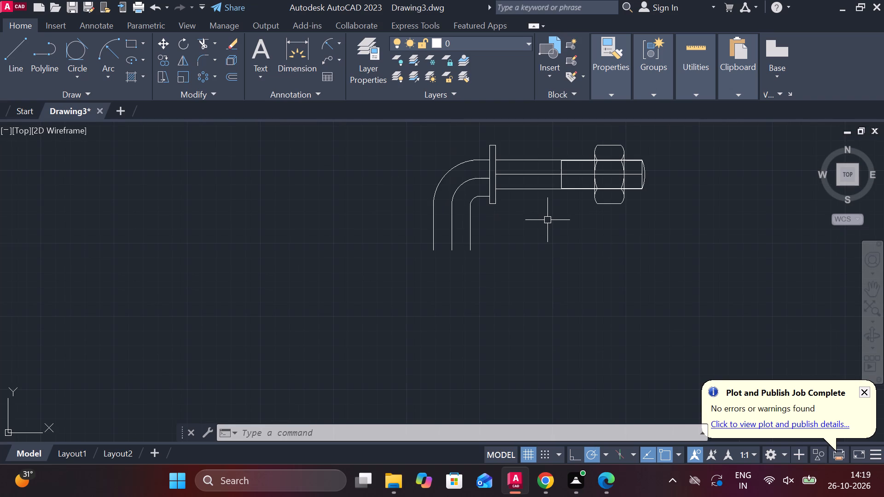
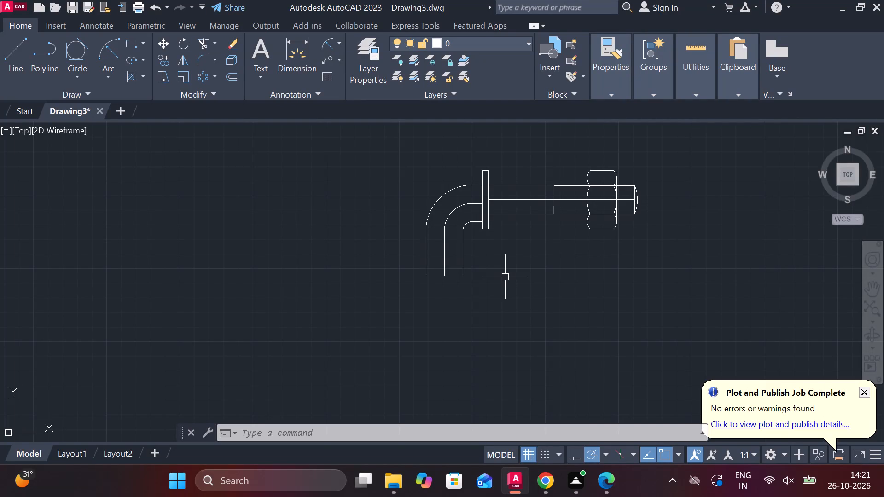
Copy the whole hooked bolt assembly to a free area west of the original.
{"action": "left_click", "coordinate": [397, 154]}
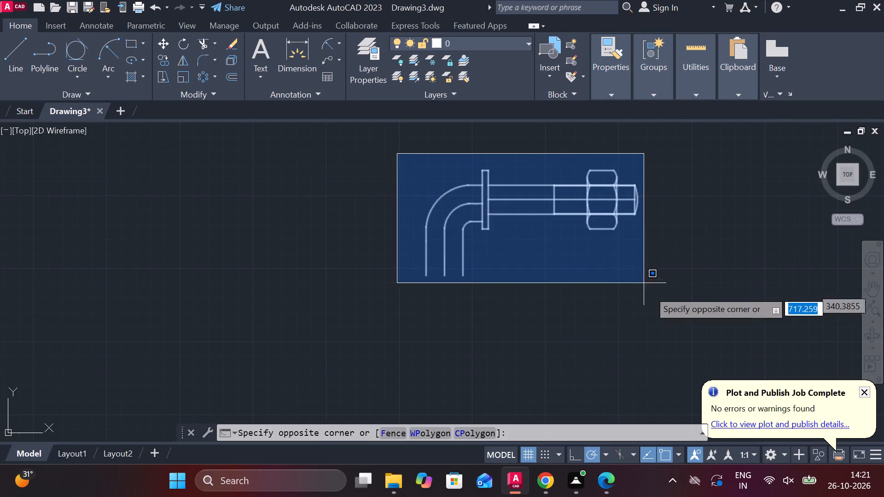
{"action": "left_click", "coordinate": [693, 311]}
{"action": "type", "text": "CO"}
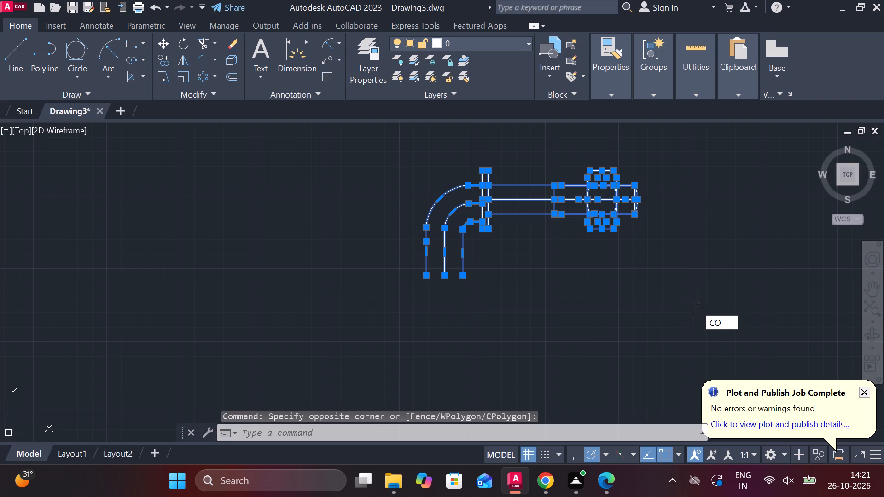
{"action": "key", "text": "Return"}
{"action": "left_click", "coordinate": [695, 304]}
{"action": "scroll", "coordinate": [656, 300], "scroll_direction": "down", "scroll_amount": 2}
{"action": "left_click", "coordinate": [460, 295]}
{"action": "scroll", "coordinate": [357, 273], "scroll_direction": "up", "scroll_amount": 1}
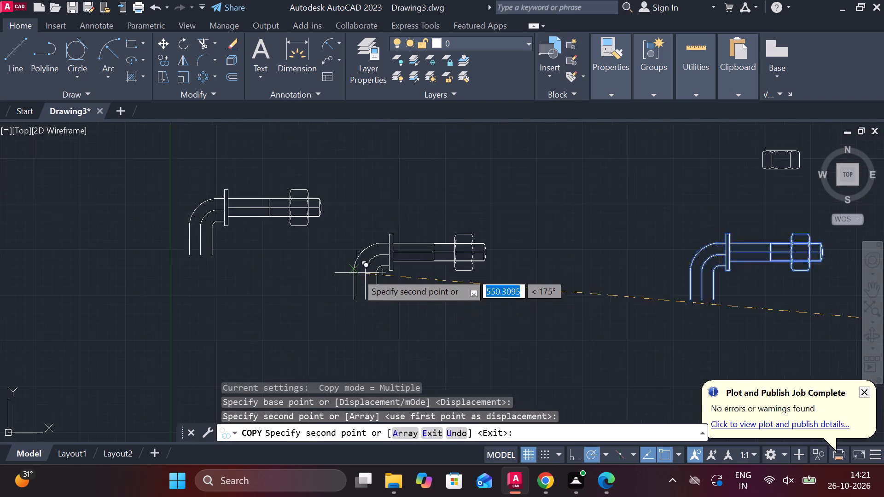
{"action": "scroll", "coordinate": [357, 273], "scroll_direction": "up", "scroll_amount": 1}
{"action": "key", "text": "Escape"}
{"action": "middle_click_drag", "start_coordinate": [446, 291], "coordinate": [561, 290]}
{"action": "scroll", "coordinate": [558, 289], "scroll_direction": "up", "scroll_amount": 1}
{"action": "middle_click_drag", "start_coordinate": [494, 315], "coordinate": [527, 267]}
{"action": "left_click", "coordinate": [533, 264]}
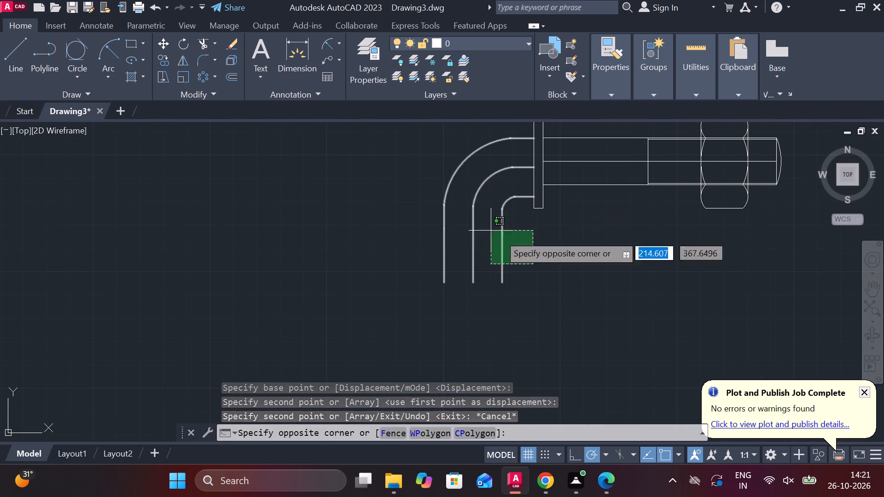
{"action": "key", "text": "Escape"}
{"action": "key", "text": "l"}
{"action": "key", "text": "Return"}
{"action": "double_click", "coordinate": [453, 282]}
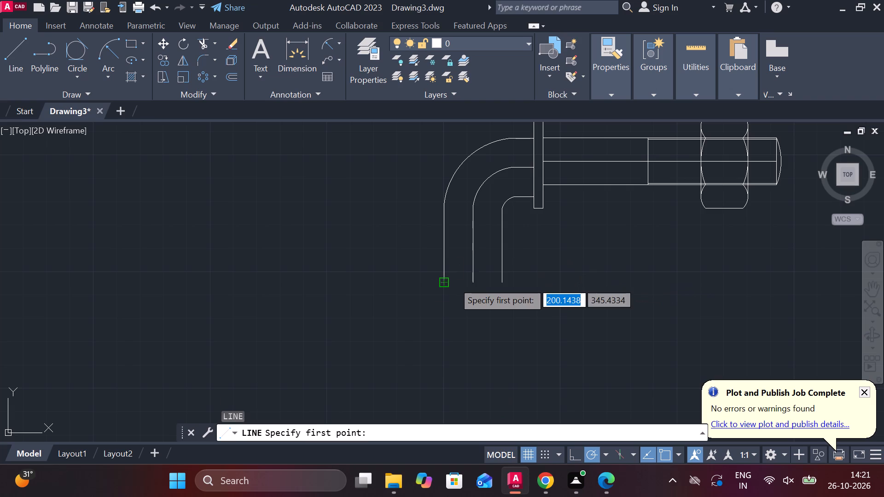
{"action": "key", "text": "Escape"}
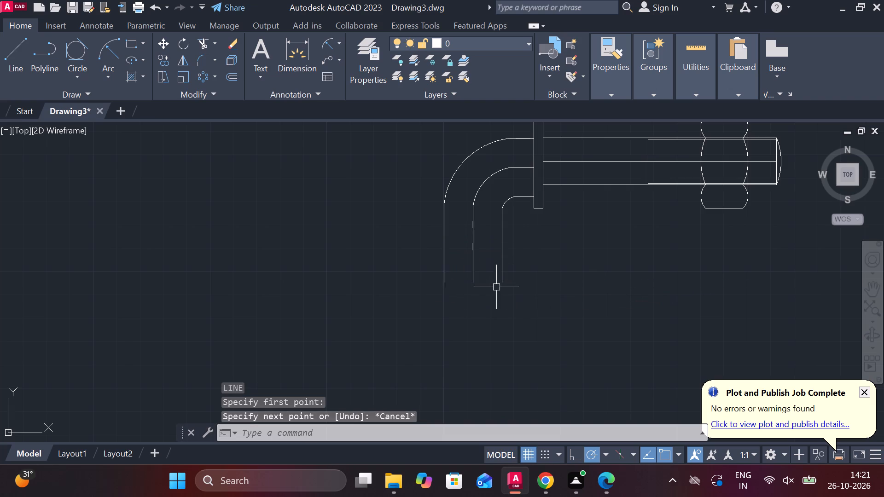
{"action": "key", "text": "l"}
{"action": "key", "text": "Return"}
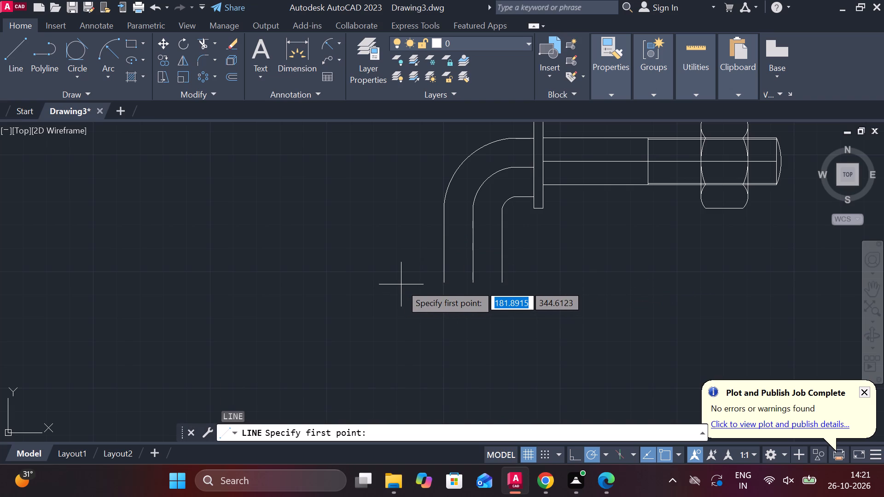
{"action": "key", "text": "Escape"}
On the copied bolt, draw a vertical line about 33 units straight down from the flange's shank-side lower corner.
{"action": "key", "text": "l"}
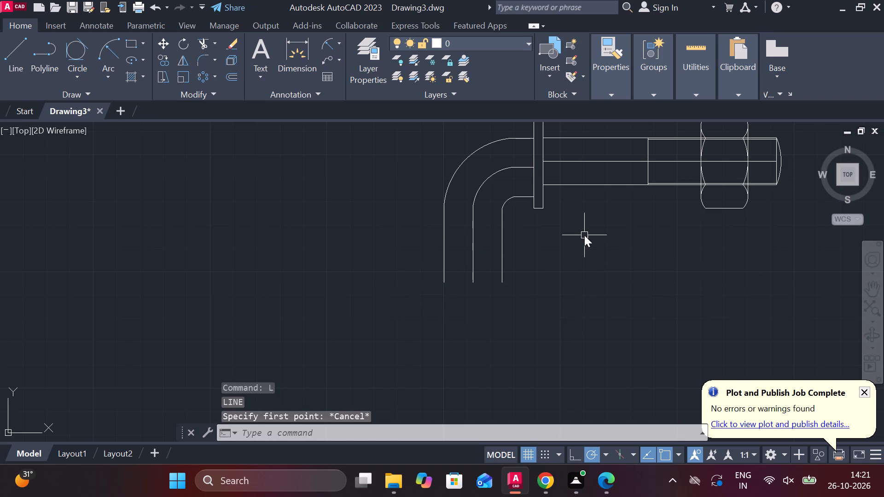
{"action": "key", "text": "Return"}
{"action": "left_click", "coordinate": [548, 204]}
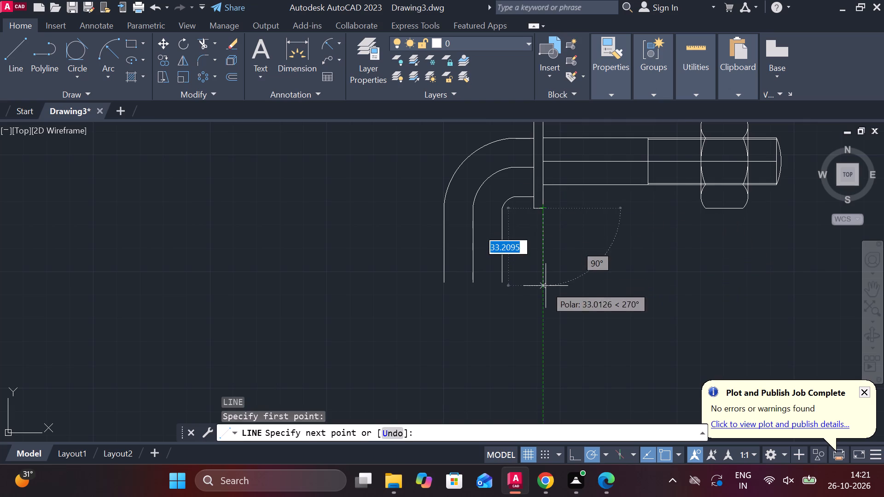
{"action": "left_click", "coordinate": [546, 286]}
{"action": "key", "text": "Escape"}
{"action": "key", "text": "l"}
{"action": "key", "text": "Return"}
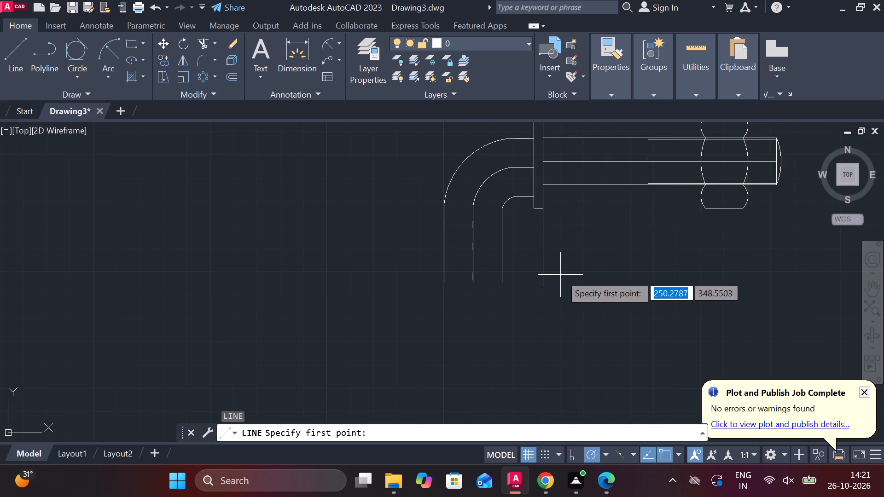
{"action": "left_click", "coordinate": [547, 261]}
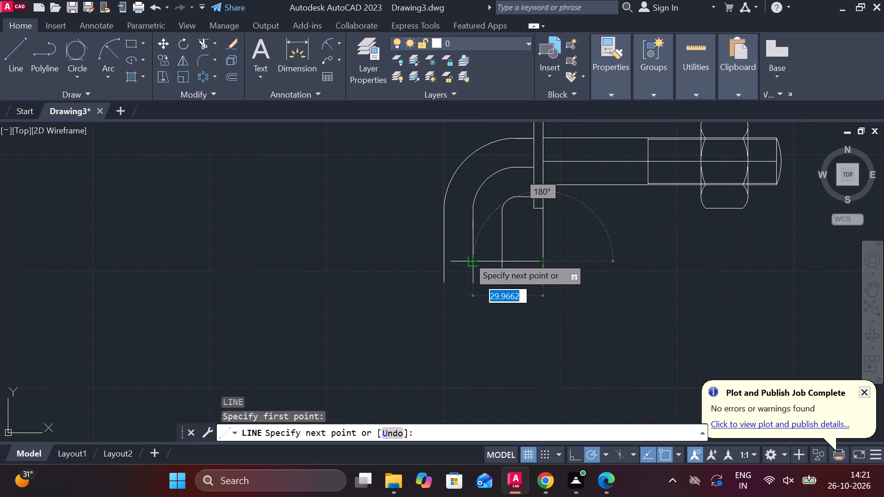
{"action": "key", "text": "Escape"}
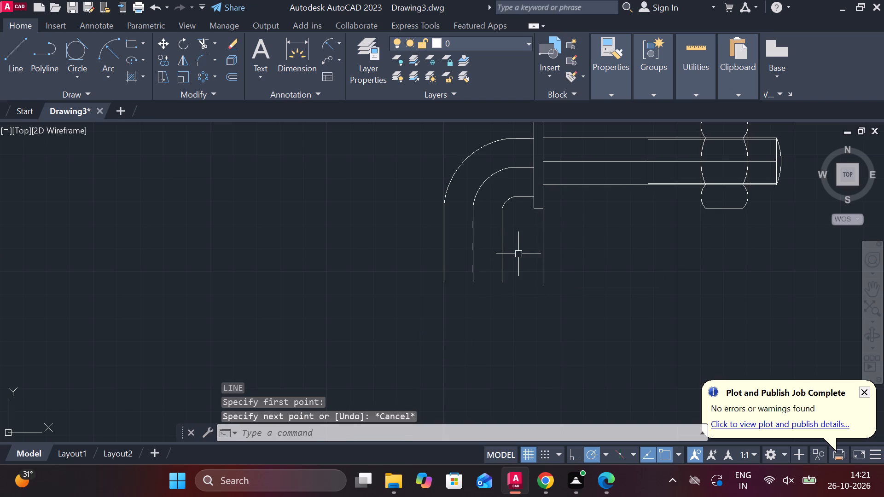
Erase the parallel hook curves from the copied bolt.
{"action": "left_click_drag", "start_coordinate": [518, 254], "coordinate": [495, 238]}
{"action": "left_click", "coordinate": [405, 174]}
{"action": "type", "text": "E"}
{"action": "key", "text": "space"}
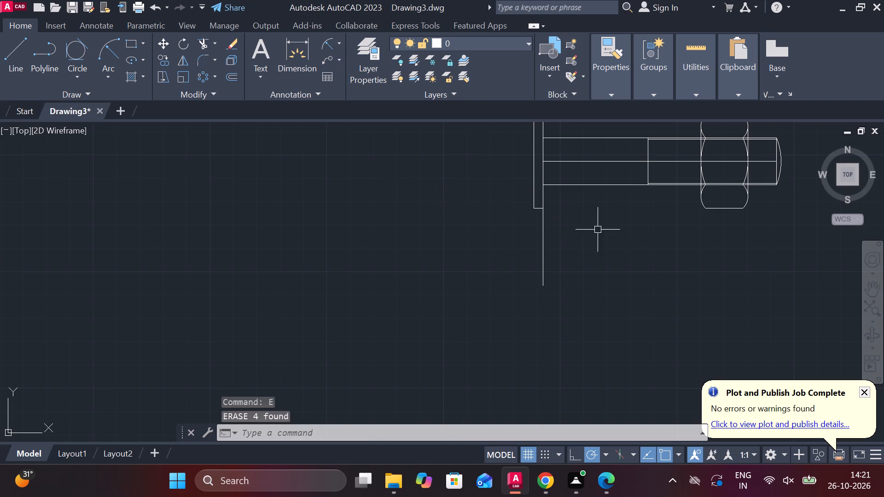
From the vertical line below the flange, draw a 48-unit horizontal line away from the shank, then about 42 units up to the shank's axis level.
{"action": "key", "text": "l"}
{"action": "key", "text": "Return"}
{"action": "left_click", "coordinate": [541, 260]}
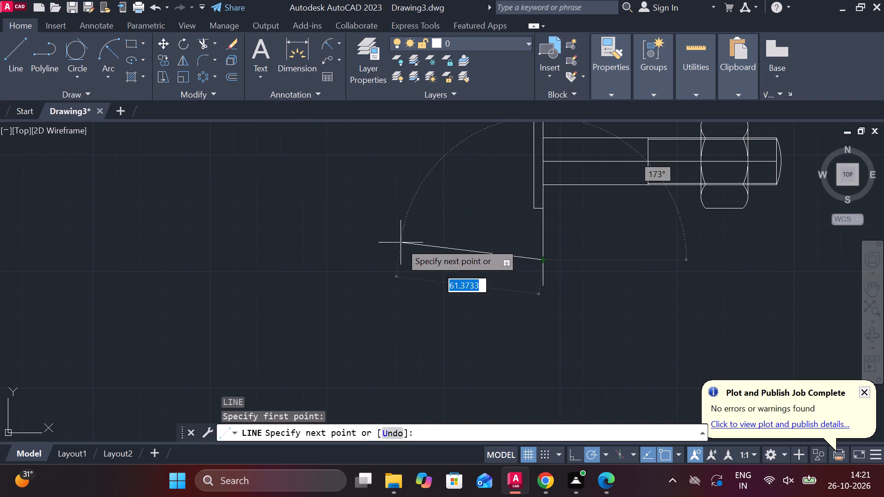
{"action": "type", "text": "48"}
{"action": "key", "text": "Return"}
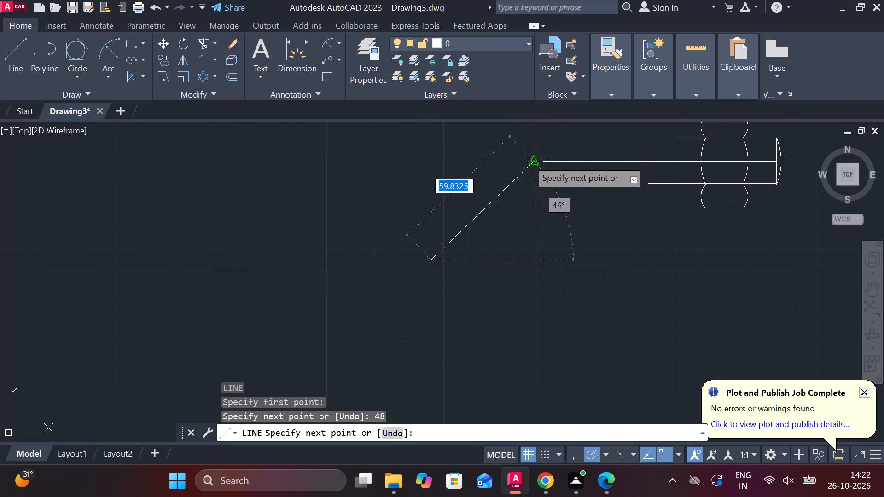
{"action": "left_click", "coordinate": [440, 161]}
{"action": "key", "text": "Escape"}
Stretch the lower end of the new outer vertical line straight down past the 48-unit horizontal line.
{"action": "left_click", "coordinate": [432, 217]}
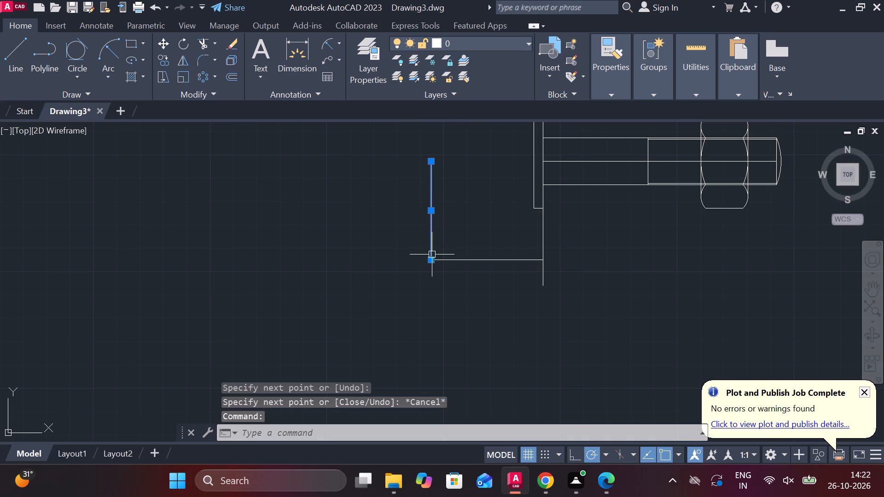
{"action": "left_click_drag", "start_coordinate": [430, 262], "coordinate": [430, 276]}
{"action": "left_click", "coordinate": [433, 297]}
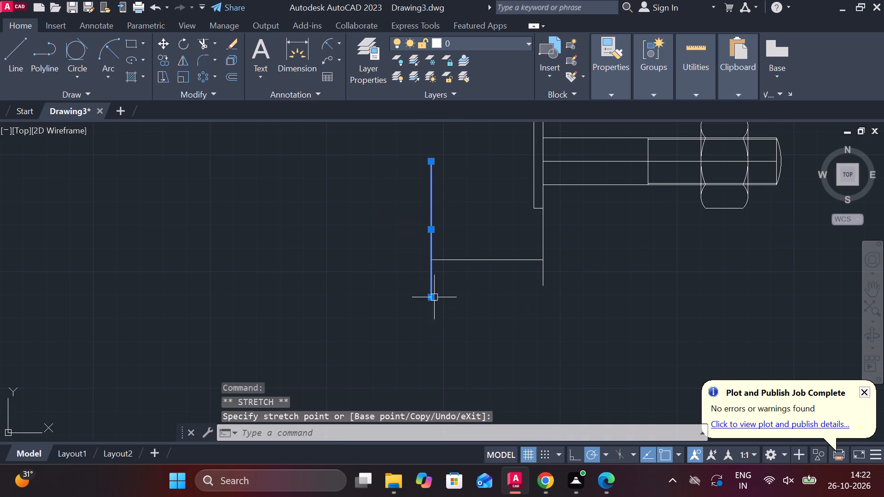
{"action": "key", "text": "Escape"}
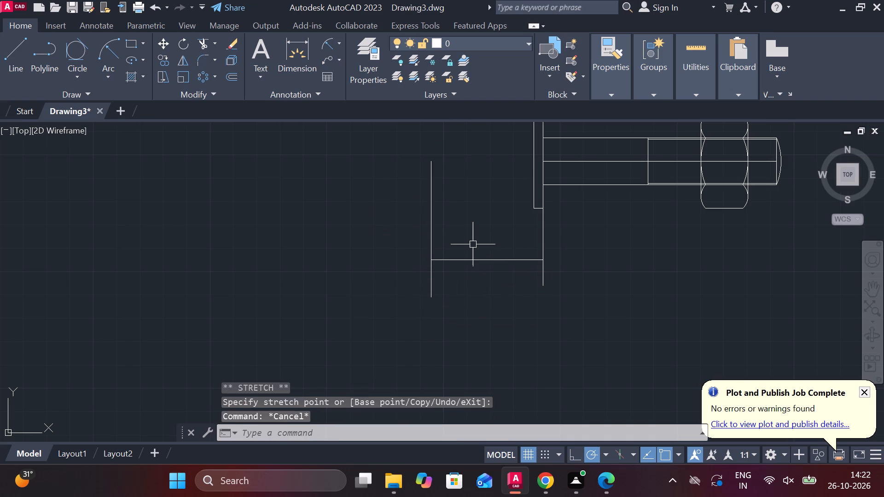
Draw a separate 25-unit horizontal line in the free space below the outer vertical line.
{"action": "key", "text": "l"}
{"action": "key", "text": "Return"}
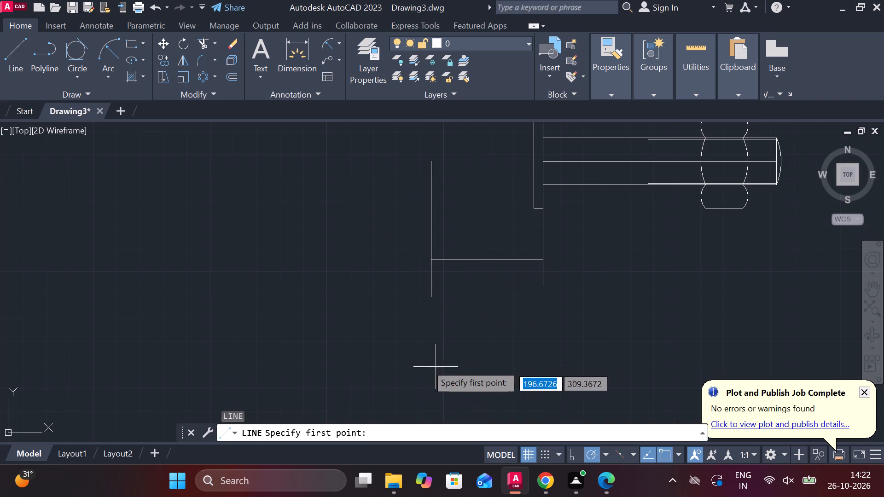
{"action": "left_click", "coordinate": [395, 359]}
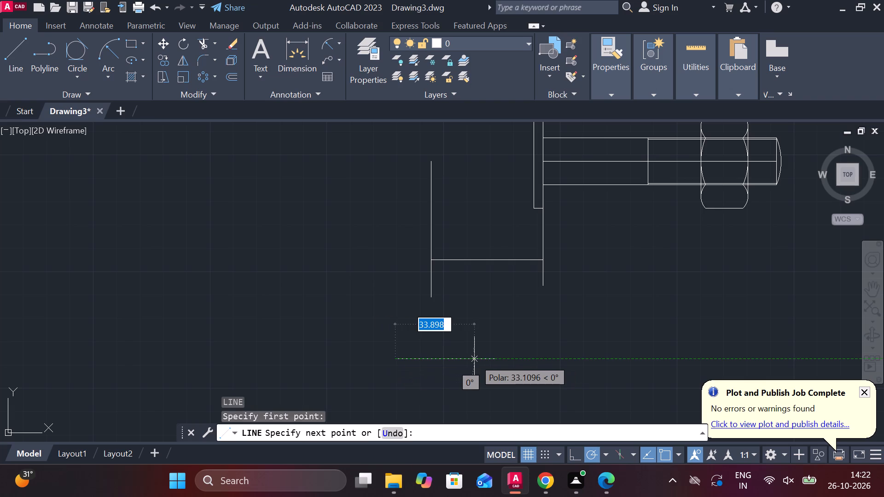
{"action": "type", "text": "25"}
{"action": "key", "text": "space"}
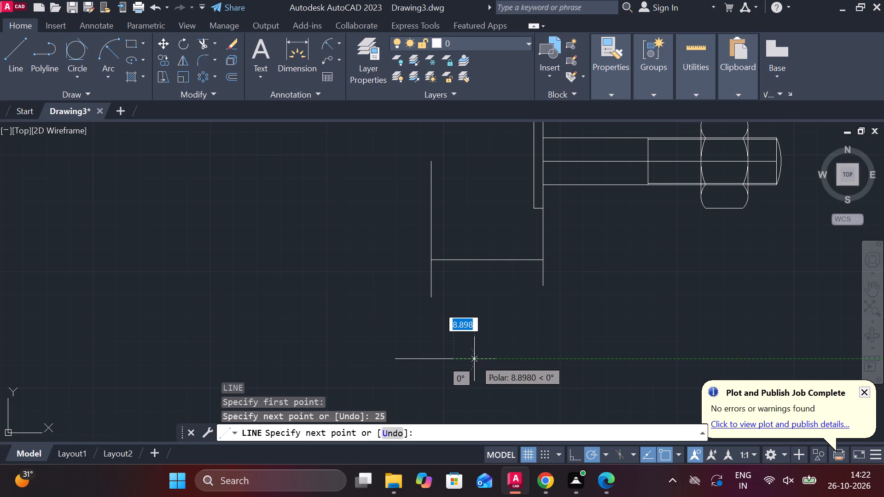
{"action": "key", "text": "Escape"}
Move the 25-unit line by its midpoint onto the junction of the outer vertical line and the 48-unit line.
{"action": "left_click", "coordinate": [426, 360]}
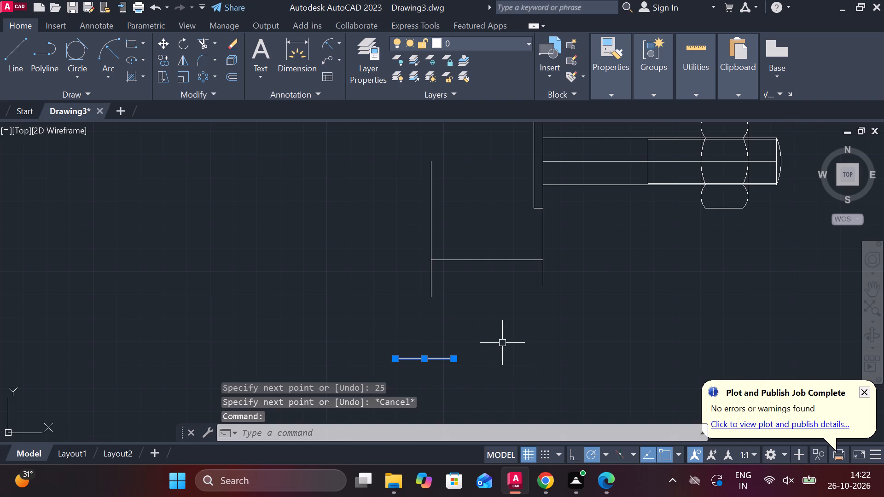
{"action": "key", "text": "m"}
{"action": "key", "text": "Return"}
{"action": "left_click", "coordinate": [423, 356]}
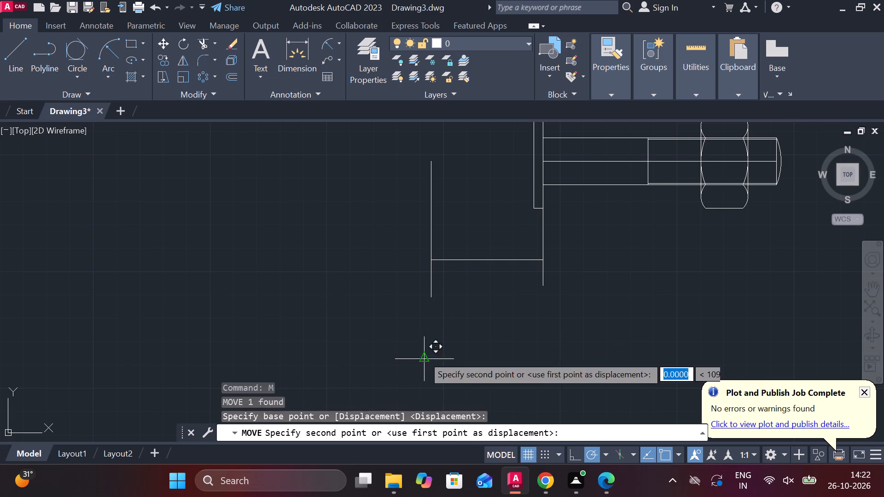
{"action": "left_click", "coordinate": [432, 263]}
{"action": "key", "text": "Escape"}
{"action": "key", "text": "grave"}
{"action": "key", "text": "Escape"}
Erase the 48-unit horizontal construction line.
{"action": "left_click", "coordinate": [490, 257]}
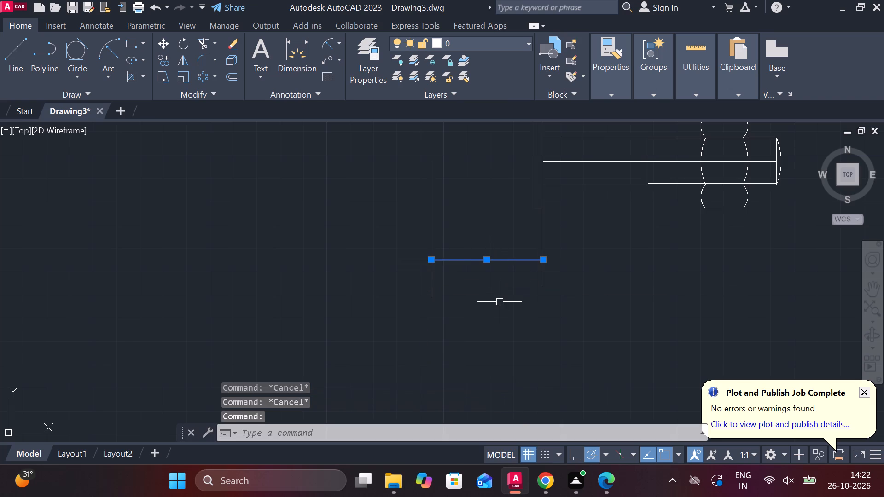
{"action": "type", "text": "E"}
{"action": "key", "text": "space"}
Draw a 1-unit vertical line upward from each end of the 25-unit horizontal line.
{"action": "middle_click_drag", "start_coordinate": [488, 272], "coordinate": [494, 309]}
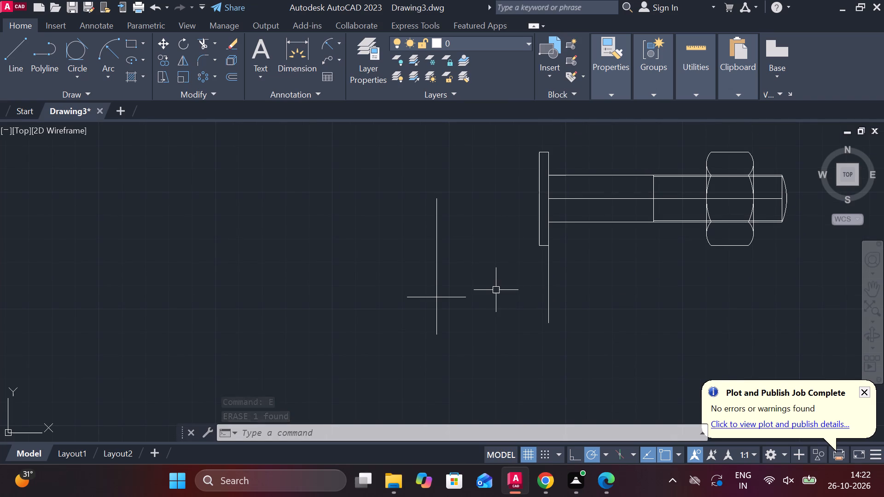
{"action": "key", "text": "l"}
{"action": "key", "text": "Return"}
{"action": "scroll", "coordinate": [487, 292], "scroll_direction": "up", "scroll_amount": 1}
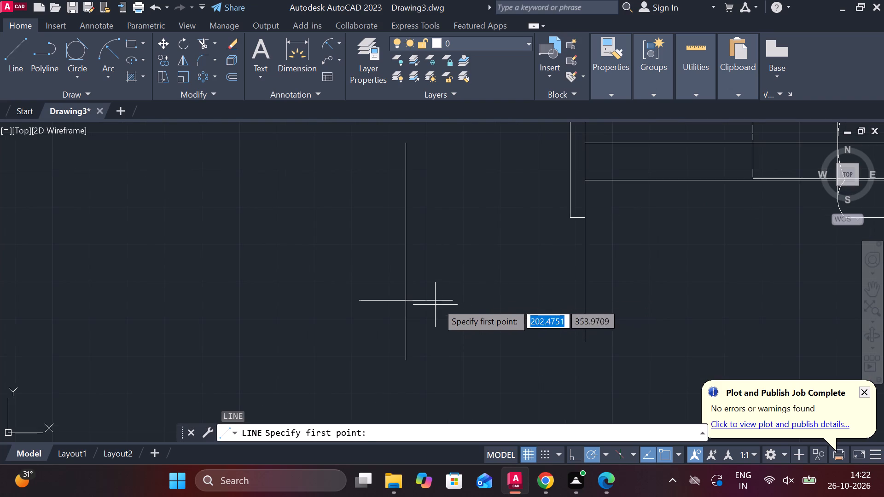
{"action": "left_click", "coordinate": [451, 301]}
{"action": "type", "text": "1"}
{"action": "key", "text": "space"}
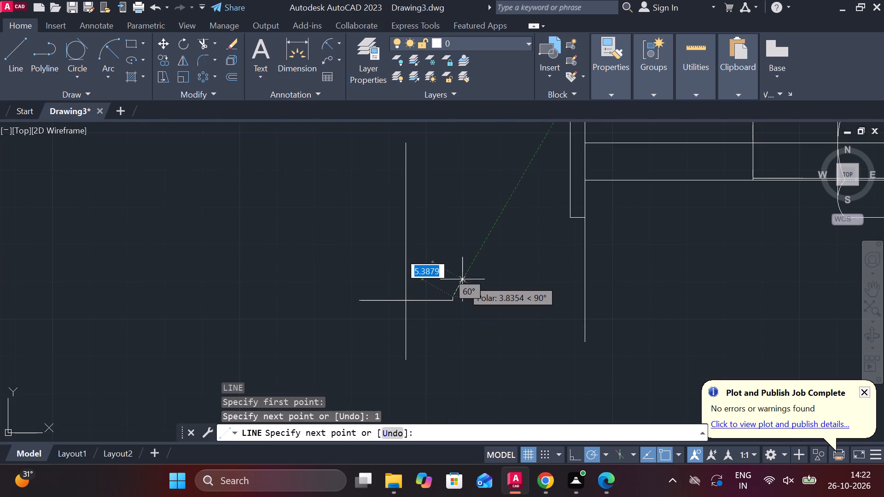
{"action": "key", "text": "Escape"}
{"action": "key", "text": "space"}
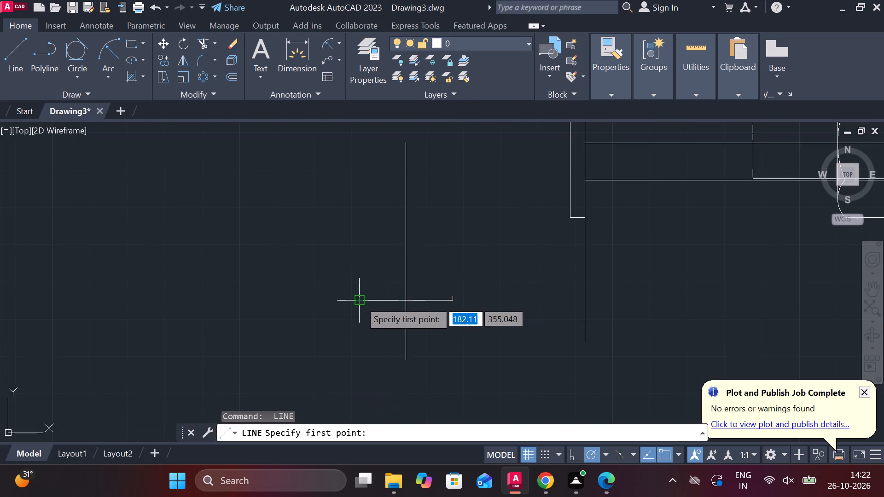
{"action": "left_click", "coordinate": [359, 301]}
{"action": "type", "text": "1"}
{"action": "key", "text": "space"}
{"action": "scroll", "coordinate": [426, 263], "scroll_direction": "up", "scroll_amount": 1}
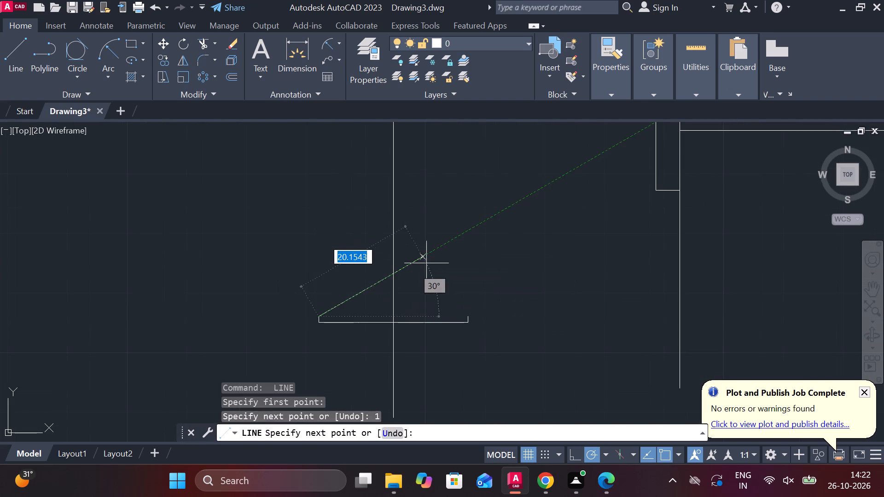
{"action": "key", "text": "Escape"}
Draw a 1-unit horizontal line outward from the flange's outer face, level with the shank's upper edge.
{"action": "middle_click_drag", "start_coordinate": [519, 248], "coordinate": [522, 369]}
{"action": "key", "text": "space"}
{"action": "middle_click_drag", "start_coordinate": [605, 256], "coordinate": [540, 387]}
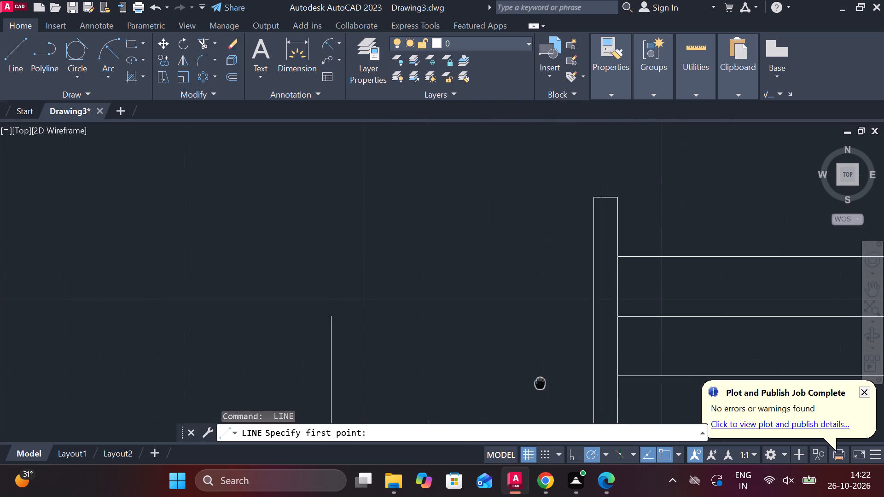
{"action": "middle_click_drag", "start_coordinate": [540, 387], "coordinate": [541, 388]}
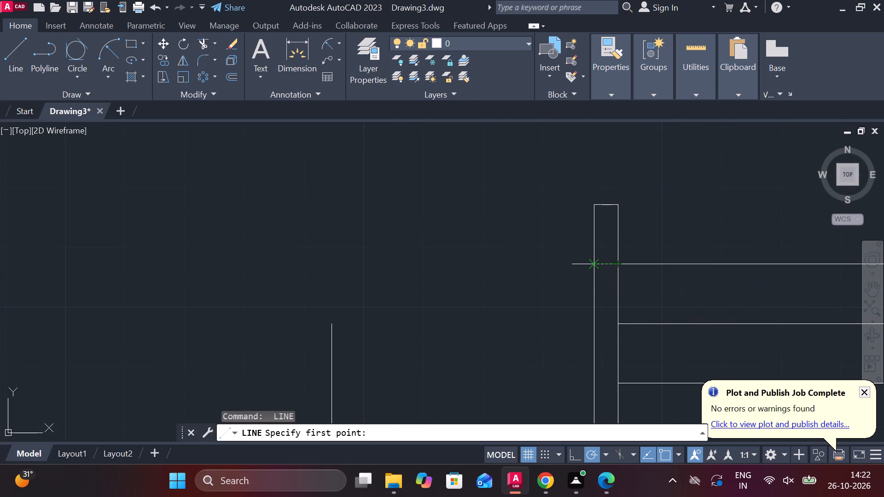
{"action": "left_click", "coordinate": [589, 266]}
{"action": "key", "text": "2"}
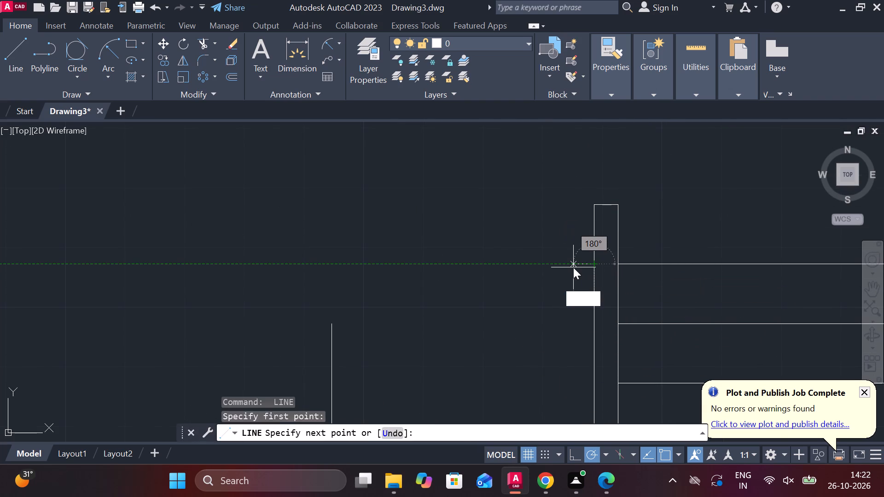
{"action": "key", "text": "BackSpace"}
{"action": "type", "text": "1V"}
{"action": "key", "text": "BackSpace"}
{"action": "key", "text": "Return"}
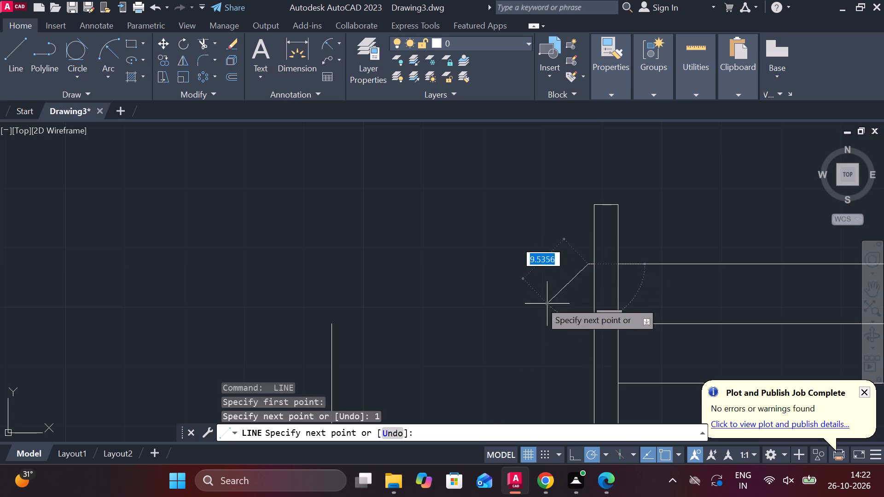
{"action": "key", "text": "Escape"}
Draw a 1-unit horizontal line outward from the flange's outer face, level with the shank's lower edge.
{"action": "scroll", "coordinate": [524, 293], "scroll_direction": "down", "scroll_amount": 1}
{"action": "middle_click_drag", "start_coordinate": [525, 319], "coordinate": [515, 253]}
{"action": "key", "text": "space"}
{"action": "scroll", "coordinate": [522, 291], "scroll_direction": "up", "scroll_amount": 2}
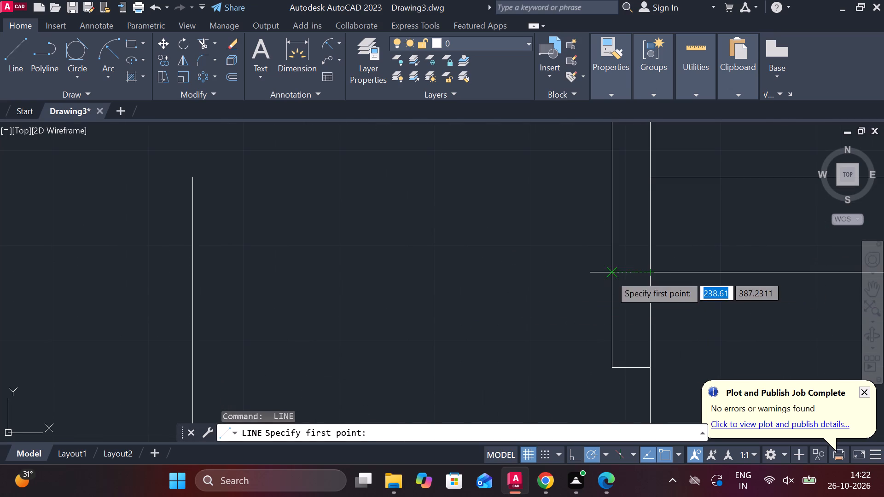
{"action": "left_click", "coordinate": [610, 275]}
{"action": "type", "text": "1"}
{"action": "key", "text": "space"}
{"action": "scroll", "coordinate": [576, 273], "scroll_direction": "down", "scroll_amount": 2}
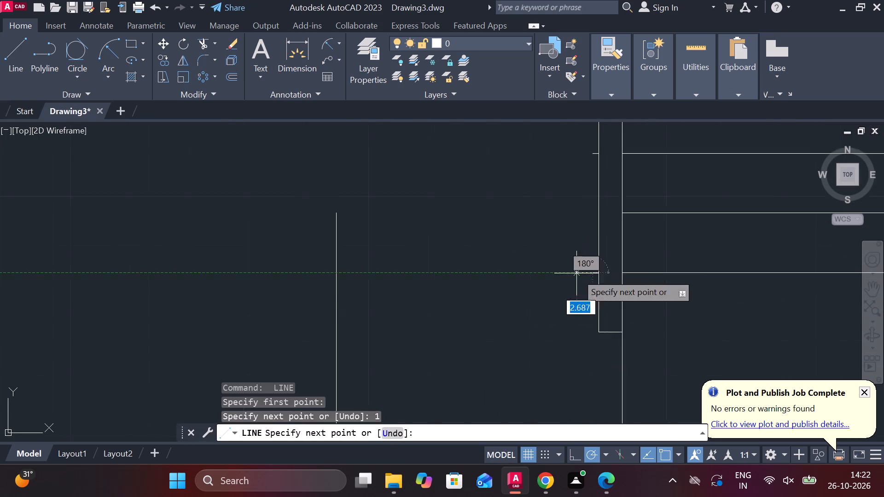
{"action": "key", "text": "Escape"}
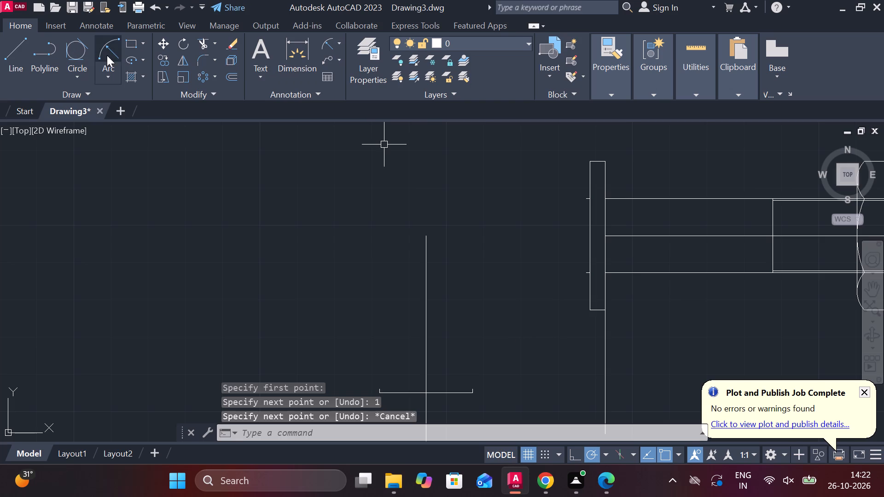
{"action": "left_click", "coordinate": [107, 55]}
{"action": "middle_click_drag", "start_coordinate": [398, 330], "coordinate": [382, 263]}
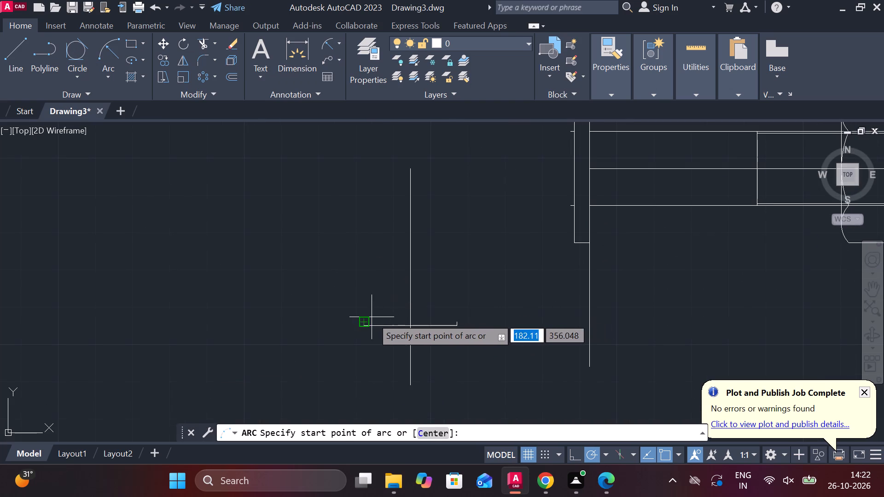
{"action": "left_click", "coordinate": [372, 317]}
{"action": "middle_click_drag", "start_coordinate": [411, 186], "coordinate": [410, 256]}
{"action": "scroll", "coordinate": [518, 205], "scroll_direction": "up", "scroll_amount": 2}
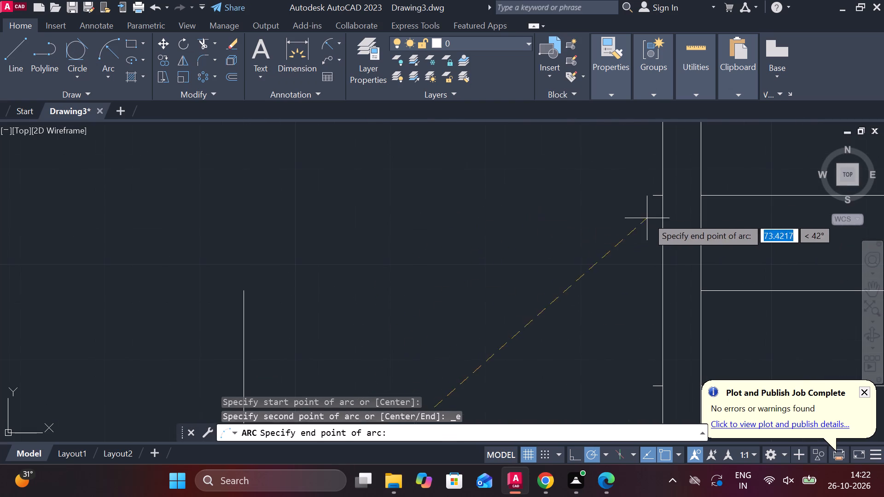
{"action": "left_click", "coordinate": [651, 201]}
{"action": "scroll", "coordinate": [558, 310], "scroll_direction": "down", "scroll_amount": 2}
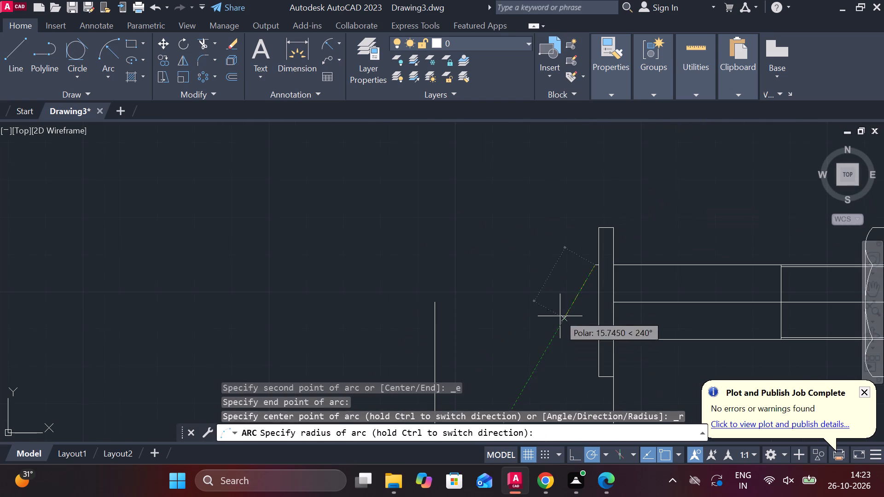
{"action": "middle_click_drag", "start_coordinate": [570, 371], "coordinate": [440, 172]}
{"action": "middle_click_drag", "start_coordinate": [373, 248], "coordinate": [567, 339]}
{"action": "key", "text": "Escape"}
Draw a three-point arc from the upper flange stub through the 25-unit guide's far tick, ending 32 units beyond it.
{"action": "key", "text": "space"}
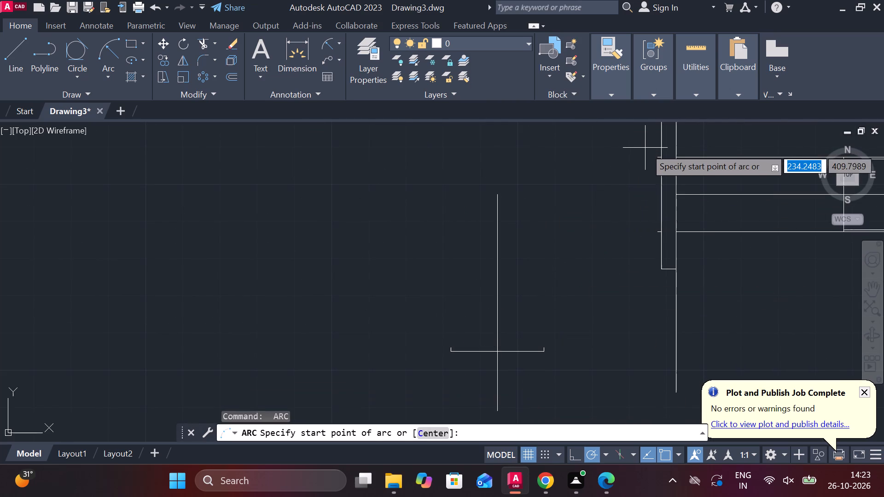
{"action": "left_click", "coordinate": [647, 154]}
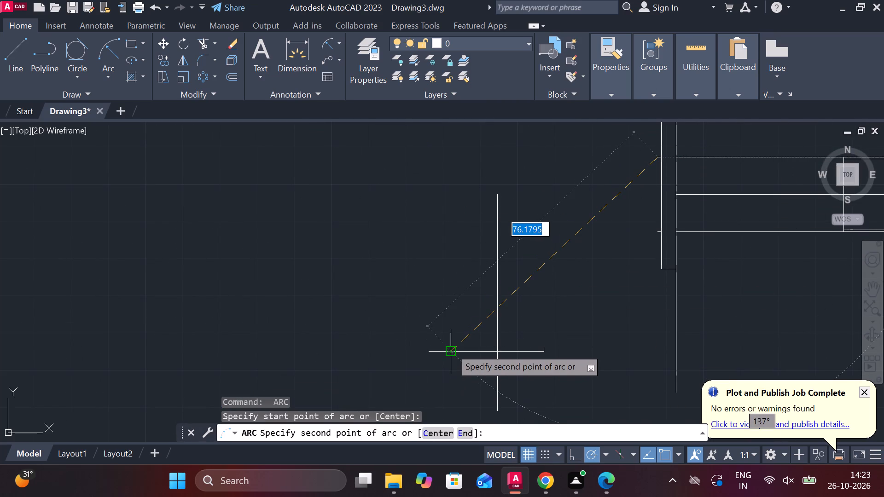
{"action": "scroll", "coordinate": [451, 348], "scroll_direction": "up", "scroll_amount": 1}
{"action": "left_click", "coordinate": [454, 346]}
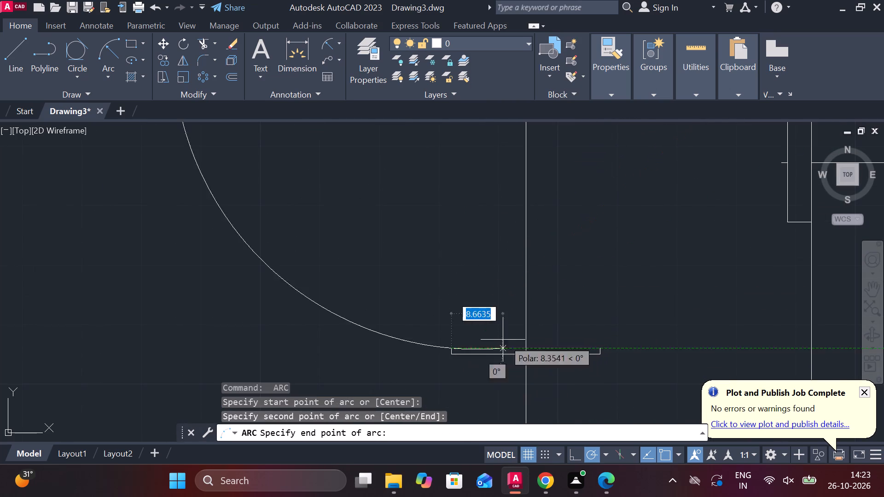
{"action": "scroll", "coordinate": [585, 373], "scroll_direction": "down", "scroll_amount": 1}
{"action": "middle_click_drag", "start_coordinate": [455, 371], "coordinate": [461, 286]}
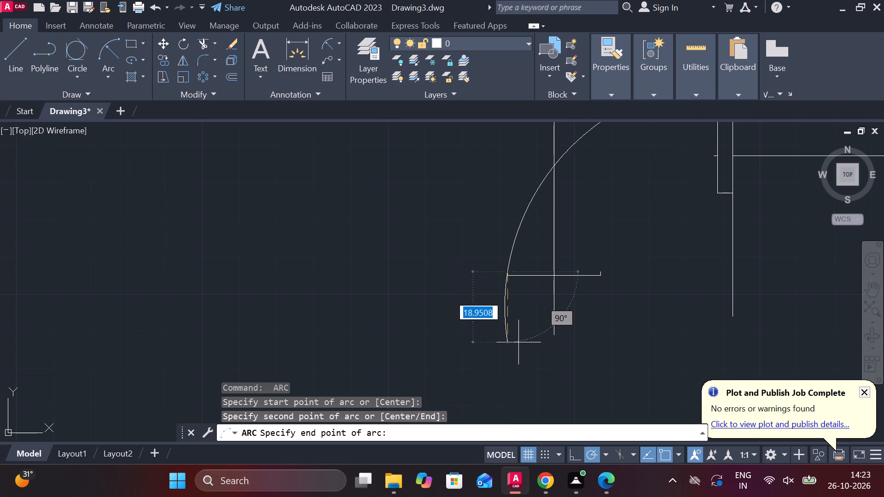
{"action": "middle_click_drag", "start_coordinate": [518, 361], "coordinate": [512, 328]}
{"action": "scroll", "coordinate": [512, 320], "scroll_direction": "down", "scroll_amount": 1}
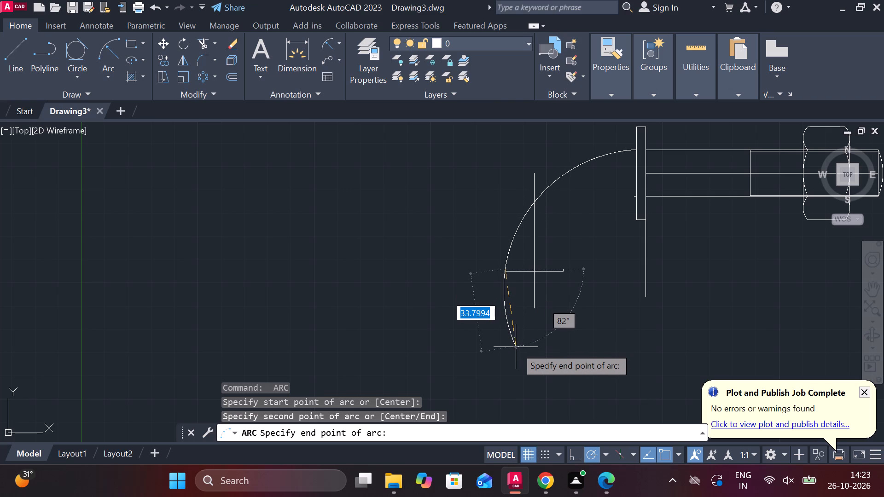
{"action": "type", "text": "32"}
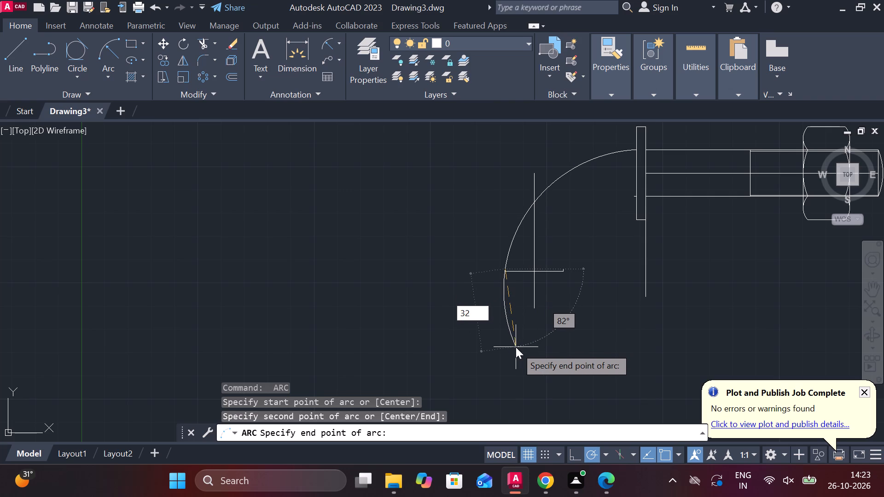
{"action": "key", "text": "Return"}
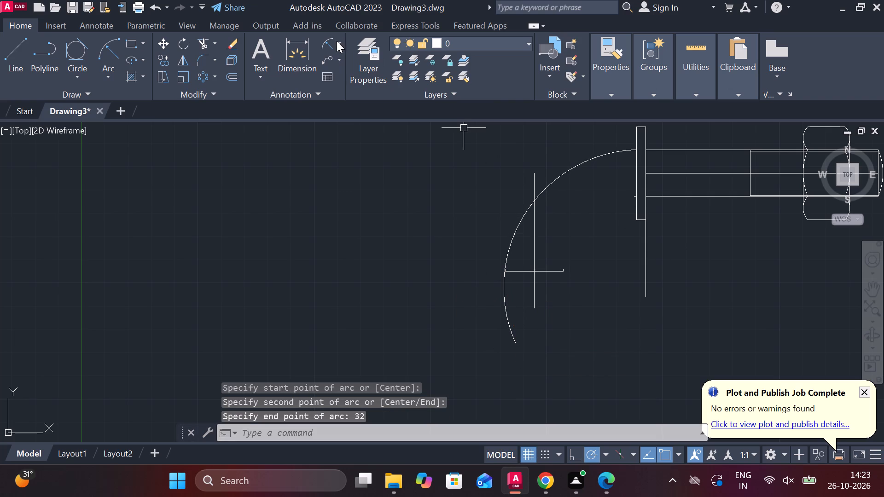
Check the new arc's radius with a radius dimension without placing it.
{"action": "left_click", "coordinate": [327, 49]}
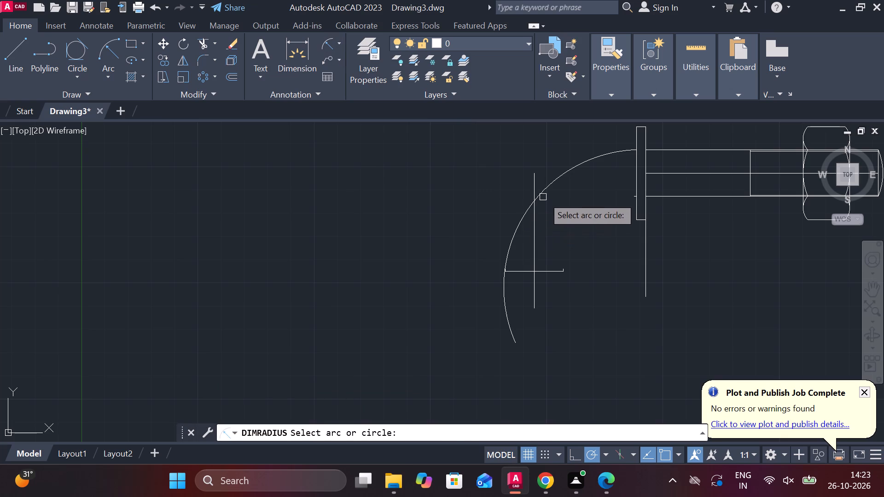
{"action": "left_click", "coordinate": [543, 192]}
{"action": "scroll", "coordinate": [547, 196], "scroll_direction": "up", "scroll_amount": 2}
{"action": "scroll", "coordinate": [547, 197], "scroll_direction": "down", "scroll_amount": 1}
{"action": "key", "text": "Escape"}
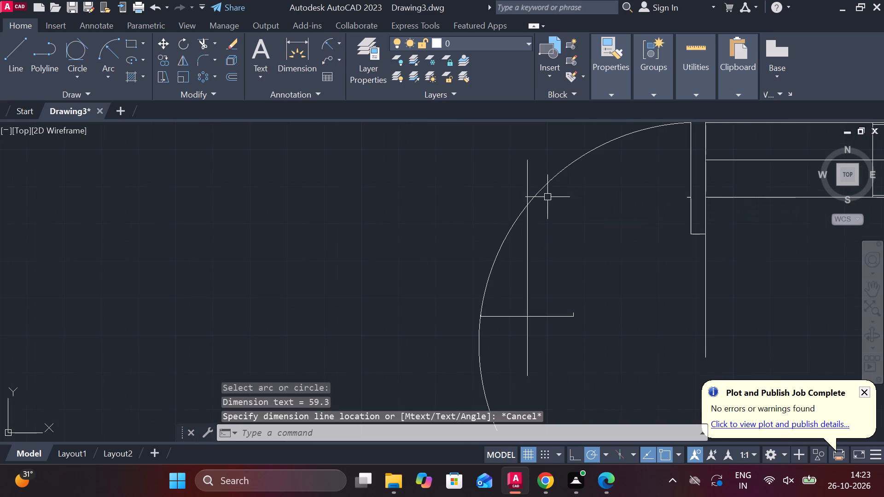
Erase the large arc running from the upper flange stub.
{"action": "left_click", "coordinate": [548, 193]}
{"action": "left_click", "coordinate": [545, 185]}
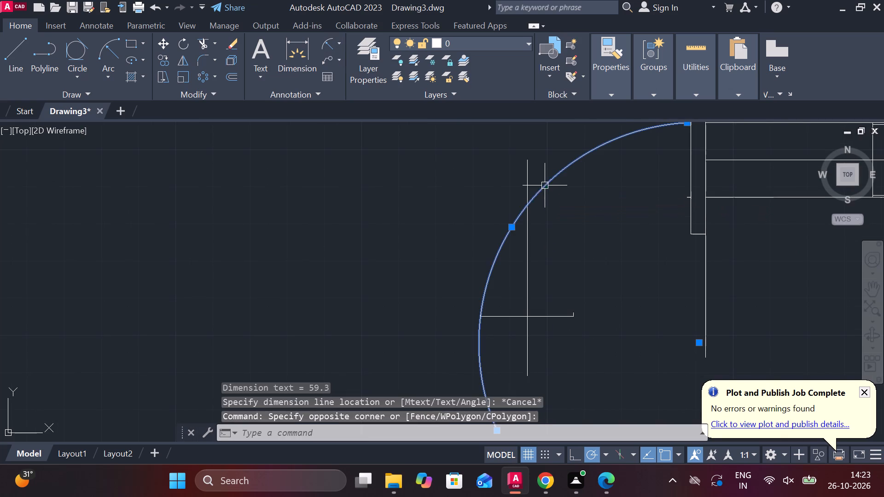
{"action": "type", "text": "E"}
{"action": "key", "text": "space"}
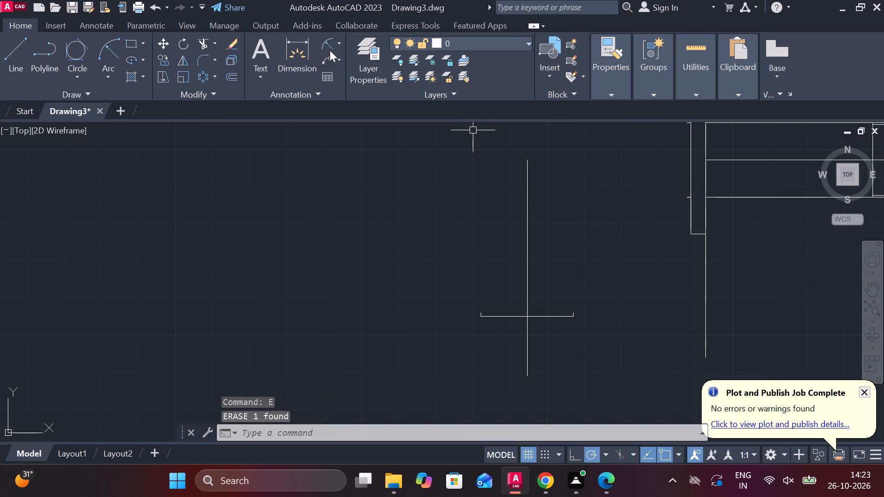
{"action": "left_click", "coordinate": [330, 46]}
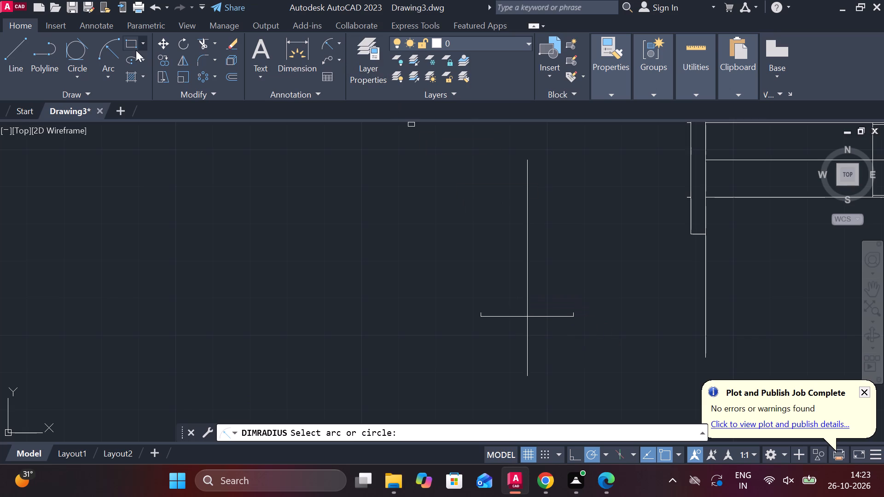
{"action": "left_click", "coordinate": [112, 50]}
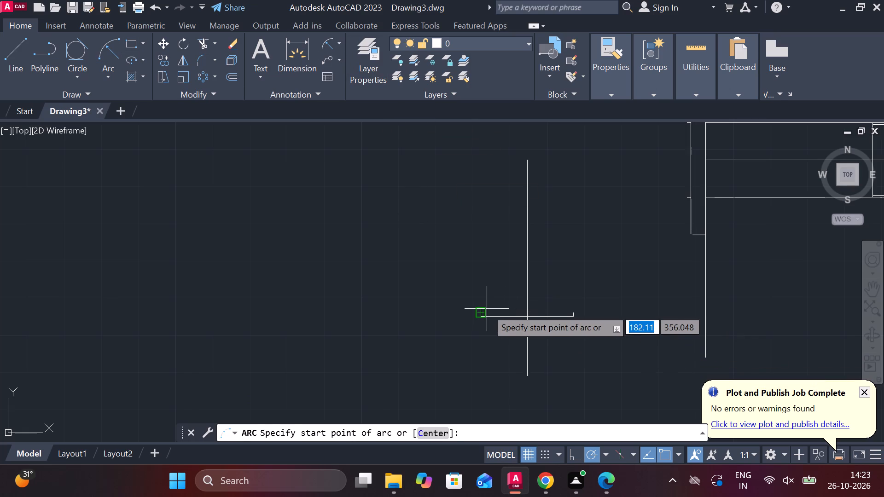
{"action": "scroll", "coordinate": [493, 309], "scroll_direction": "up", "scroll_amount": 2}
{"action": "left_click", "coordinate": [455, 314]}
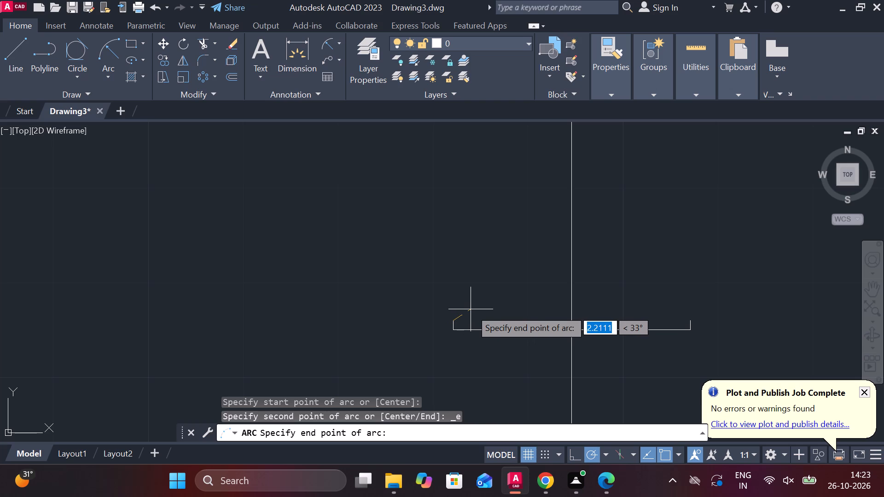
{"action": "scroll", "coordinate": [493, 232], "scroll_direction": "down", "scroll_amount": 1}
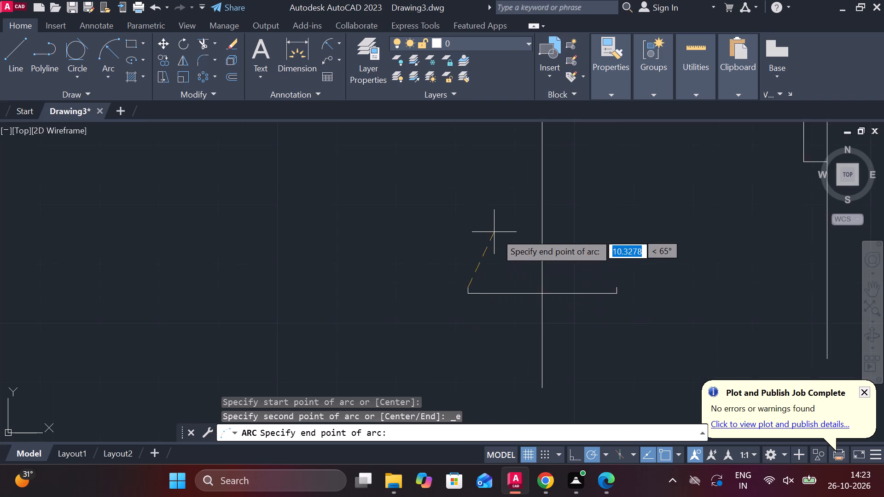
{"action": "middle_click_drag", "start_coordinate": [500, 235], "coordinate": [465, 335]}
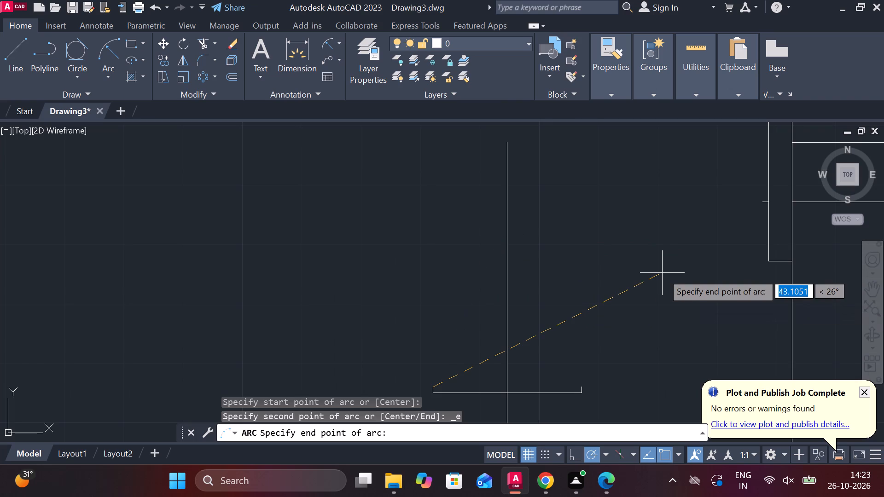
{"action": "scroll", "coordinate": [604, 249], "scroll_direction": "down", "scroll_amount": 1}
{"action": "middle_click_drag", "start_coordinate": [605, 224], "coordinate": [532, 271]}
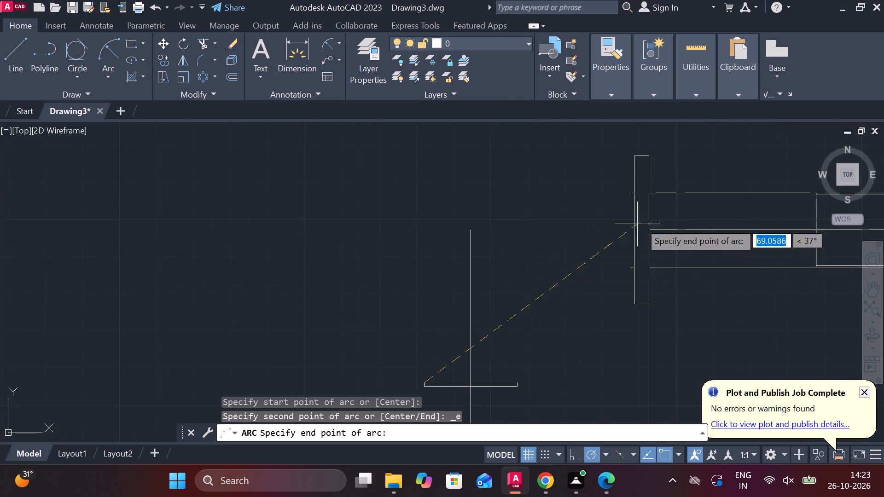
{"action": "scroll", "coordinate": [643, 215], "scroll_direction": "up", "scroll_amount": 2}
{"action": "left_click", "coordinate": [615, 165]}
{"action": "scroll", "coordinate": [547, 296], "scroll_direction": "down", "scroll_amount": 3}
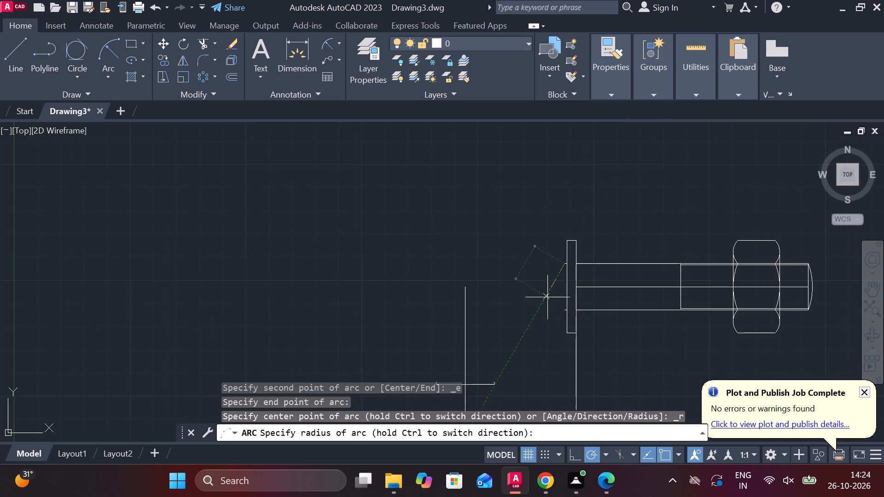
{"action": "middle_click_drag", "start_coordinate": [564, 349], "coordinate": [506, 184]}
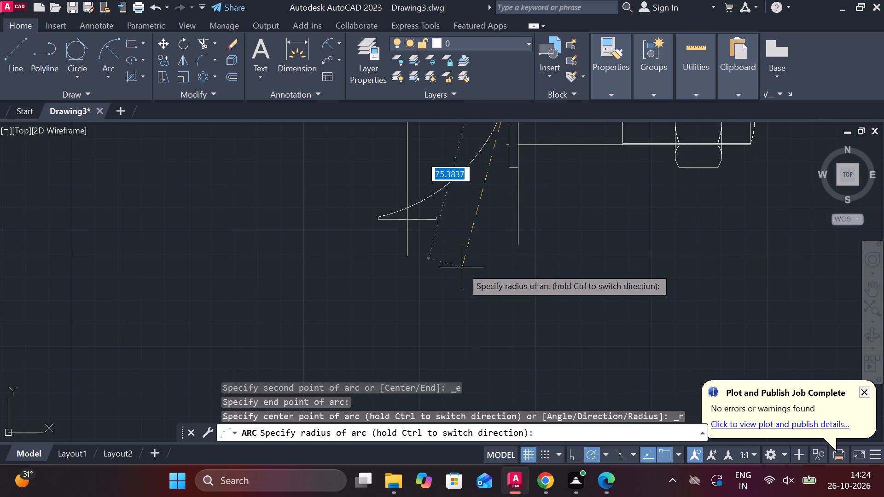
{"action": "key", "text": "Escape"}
Draw a three-point arc from the upper flange stub's outer end through the 25-unit guide's far tick, ending 32 units beyond it.
{"action": "middle_click_drag", "start_coordinate": [433, 249], "coordinate": [444, 340]}
{"action": "scroll", "coordinate": [517, 190], "scroll_direction": "up", "scroll_amount": 2}
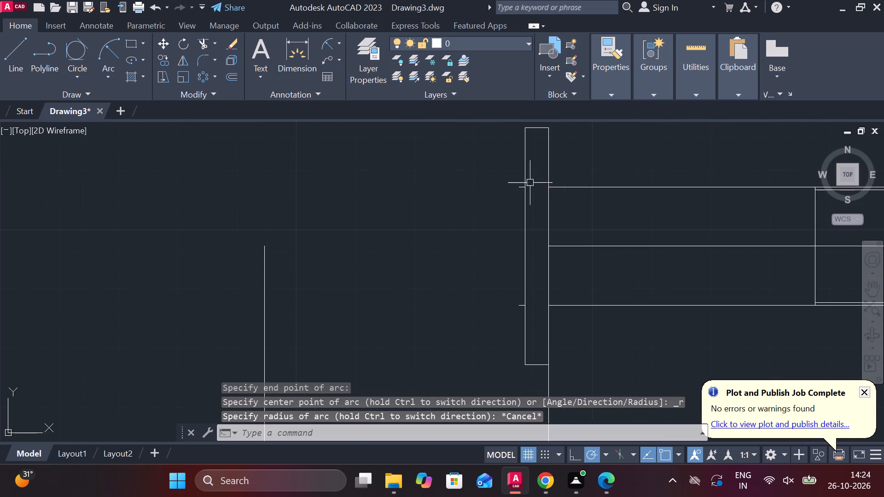
{"action": "key", "text": "space"}
{"action": "left_click", "coordinate": [514, 185]}
{"action": "scroll", "coordinate": [528, 202], "scroll_direction": "down", "scroll_amount": 3}
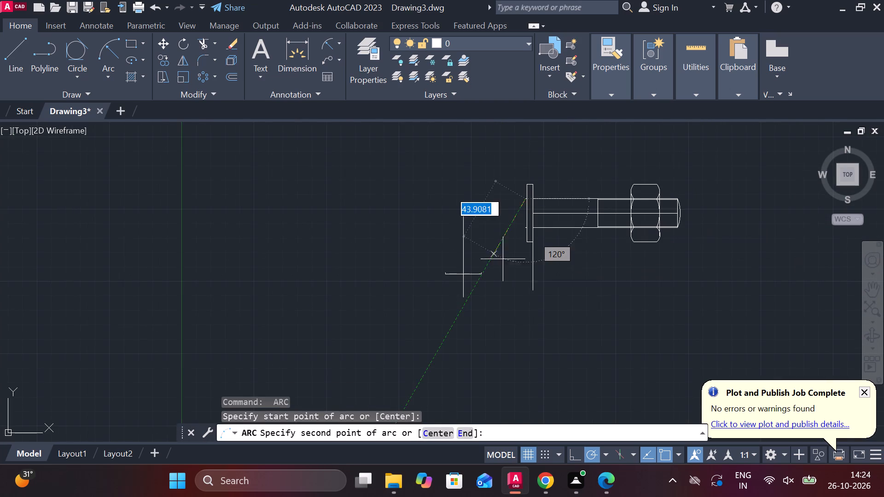
{"action": "scroll", "coordinate": [459, 276], "scroll_direction": "up", "scroll_amount": 4}
{"action": "left_click", "coordinate": [368, 255]}
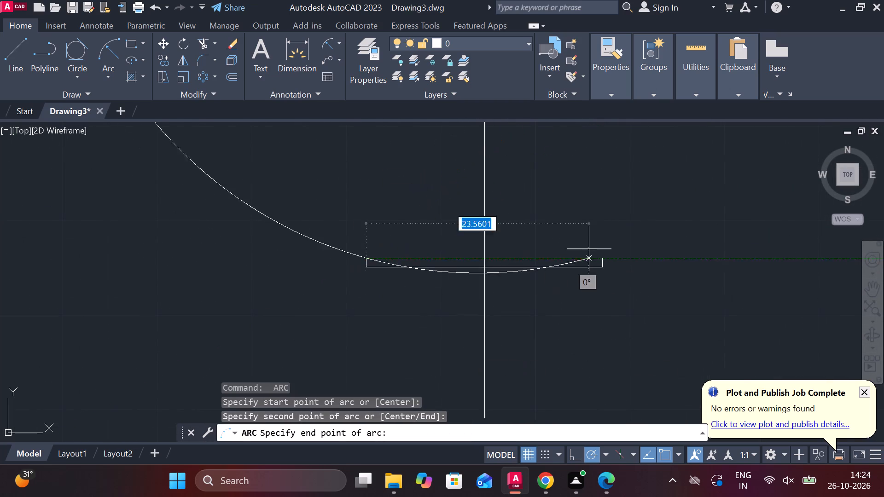
{"action": "scroll", "coordinate": [658, 254], "scroll_direction": "down", "scroll_amount": 3}
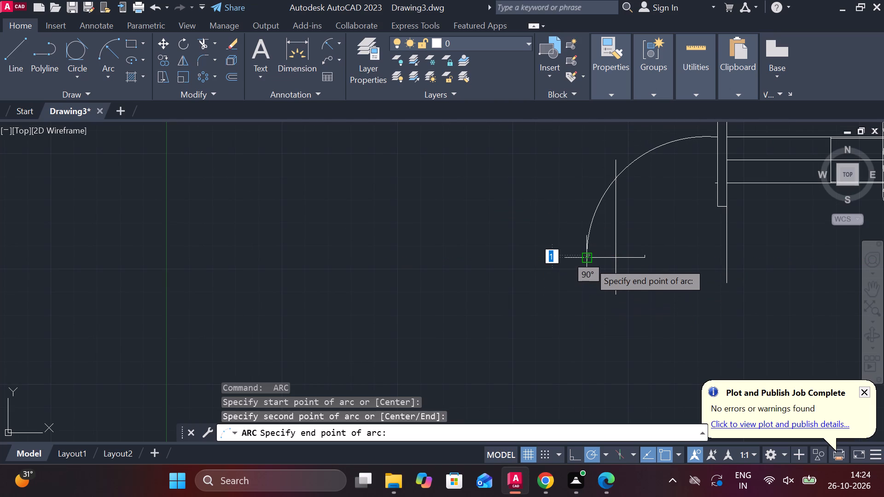
{"action": "scroll", "coordinate": [589, 262], "scroll_direction": "up", "scroll_amount": 3}
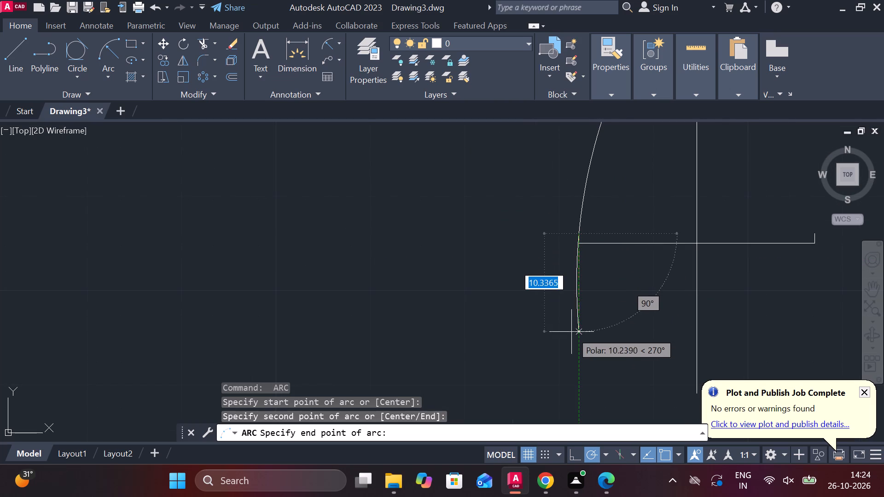
{"action": "middle_click_drag", "start_coordinate": [581, 368], "coordinate": [559, 302]}
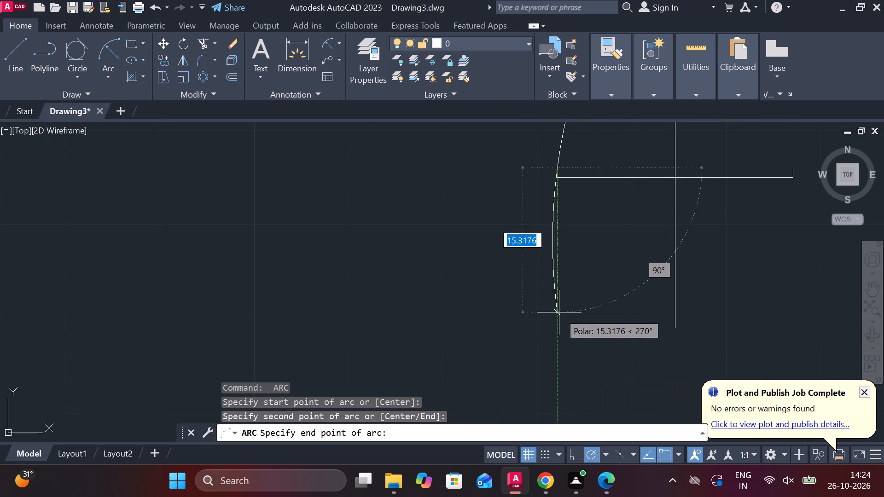
{"action": "scroll", "coordinate": [559, 312], "scroll_direction": "down", "scroll_amount": 1}
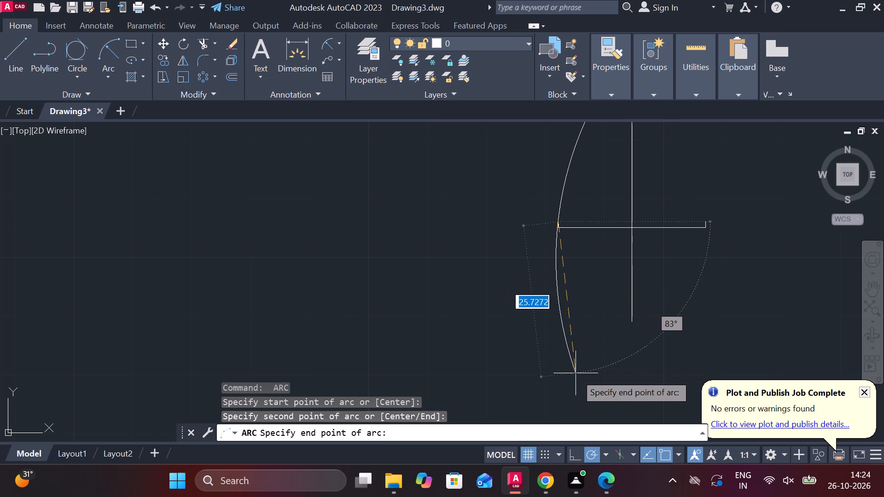
{"action": "middle_click_drag", "start_coordinate": [578, 378], "coordinate": [561, 327]}
{"action": "scroll", "coordinate": [561, 330], "scroll_direction": "down", "scroll_amount": 1}
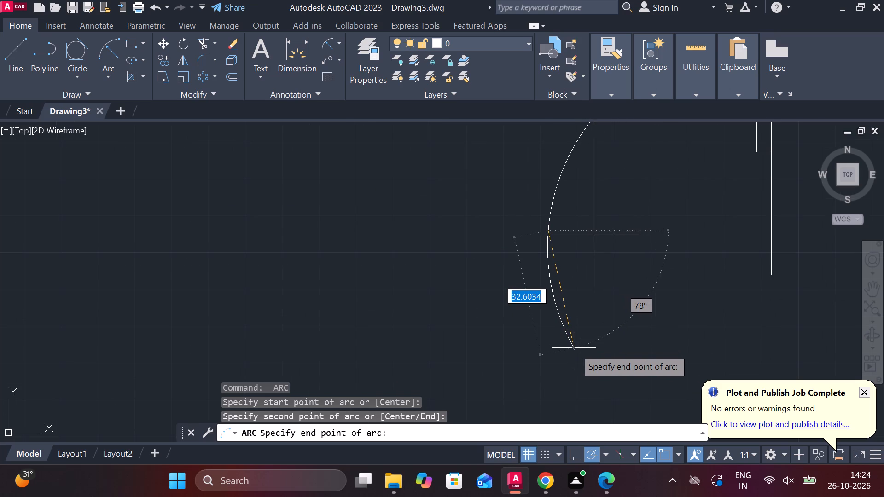
{"action": "key", "text": "3"}
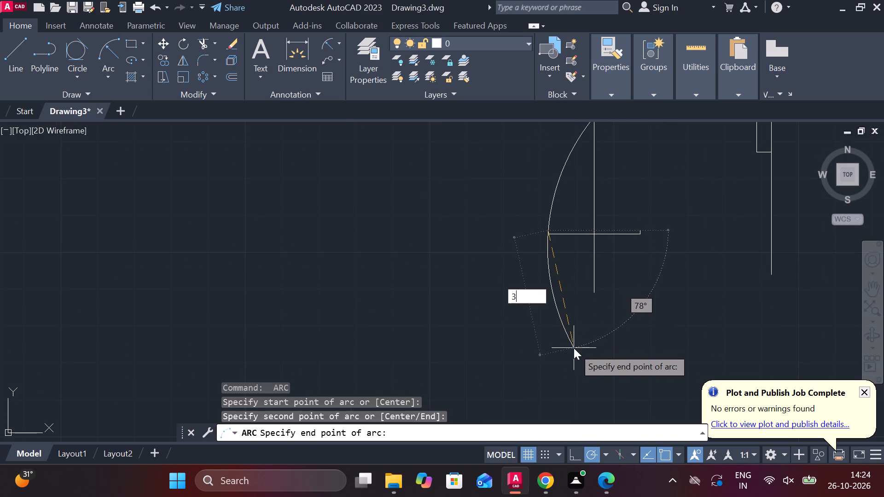
{"action": "key", "text": "2"}
{"action": "key", "text": "Return"}
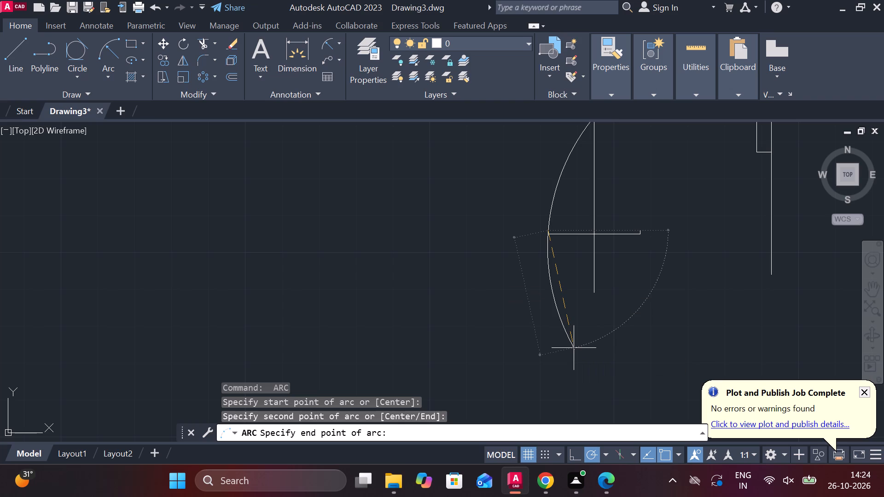
Check the redrawn hook arc's radius with a radius dimension without placing it.
{"action": "left_click", "coordinate": [326, 41]}
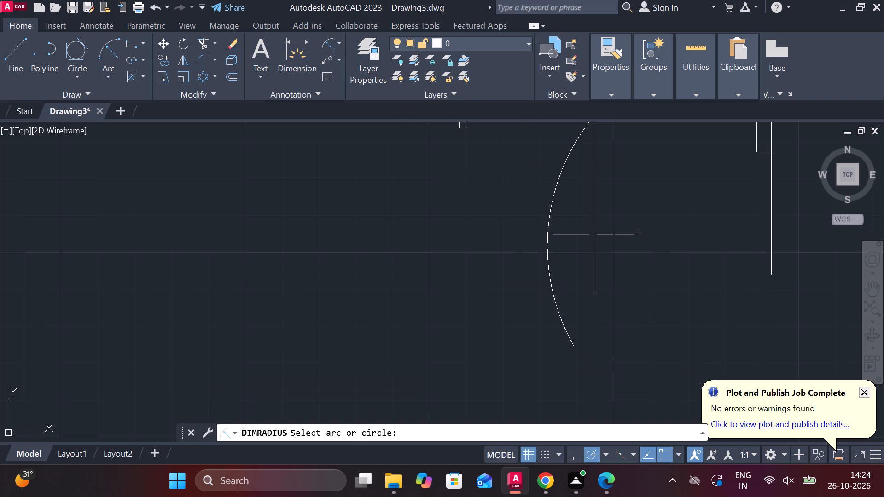
{"action": "left_click", "coordinate": [560, 170]}
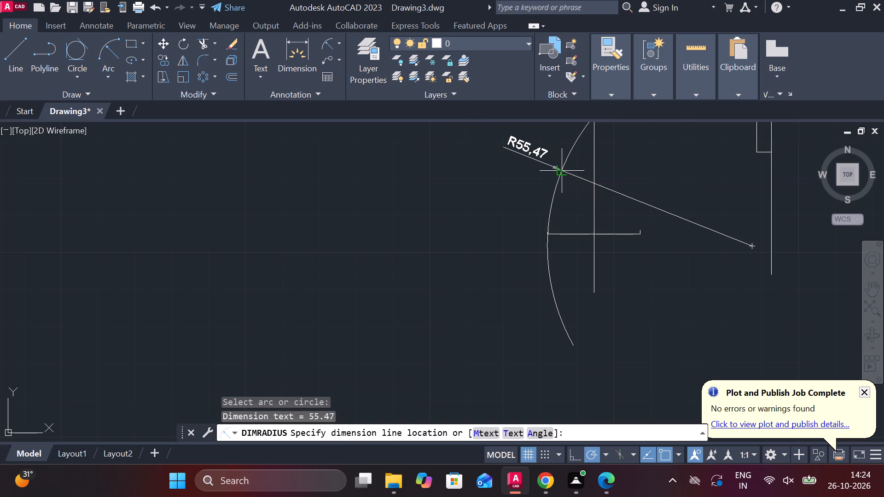
{"action": "scroll", "coordinate": [564, 179], "scroll_direction": "down", "scroll_amount": 1}
{"action": "middle_click_drag", "start_coordinate": [584, 197], "coordinate": [516, 266]}
{"action": "key", "text": "Escape"}
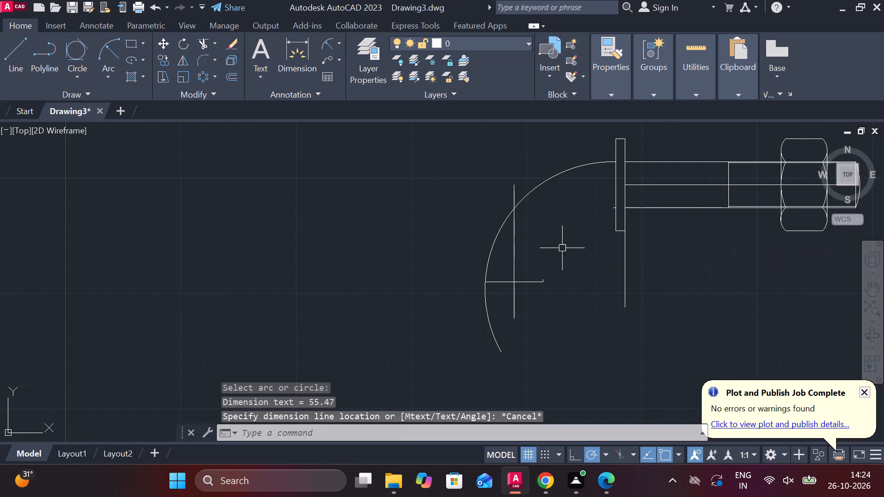
Erase the large arc running from the upper flange stub through the 25-unit guide's far tick.
{"action": "left_click", "coordinate": [498, 246]}
{"action": "left_click", "coordinate": [501, 252]}
{"action": "left_click", "coordinate": [493, 247]}
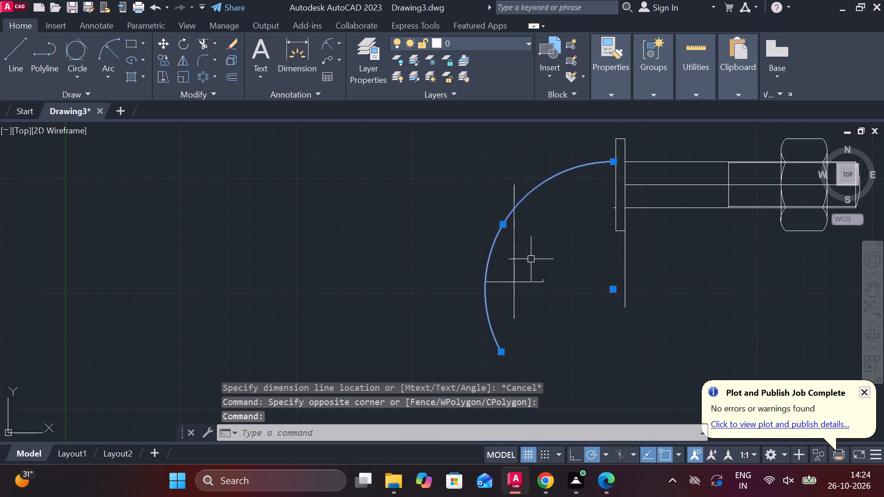
{"action": "type", "text": "E"}
{"action": "key", "text": "space"}
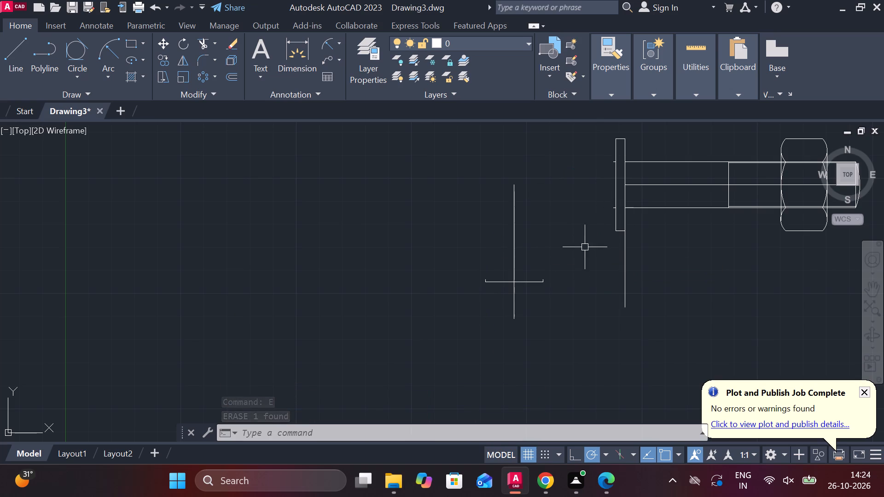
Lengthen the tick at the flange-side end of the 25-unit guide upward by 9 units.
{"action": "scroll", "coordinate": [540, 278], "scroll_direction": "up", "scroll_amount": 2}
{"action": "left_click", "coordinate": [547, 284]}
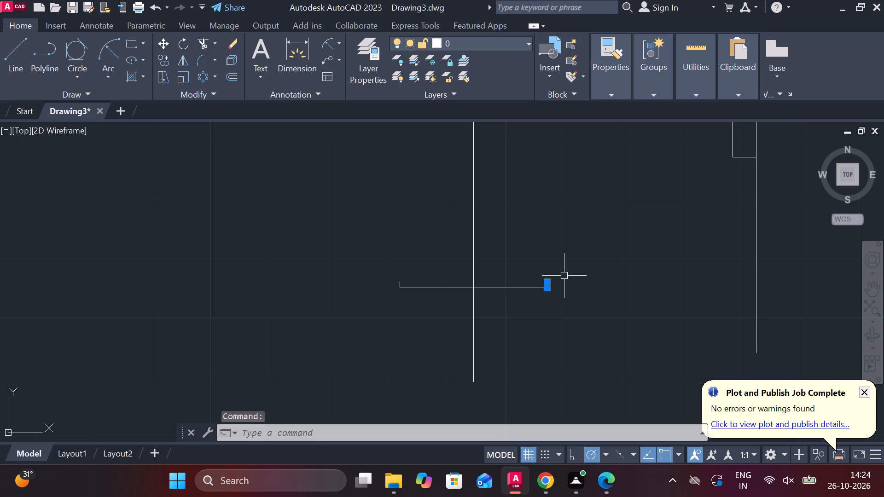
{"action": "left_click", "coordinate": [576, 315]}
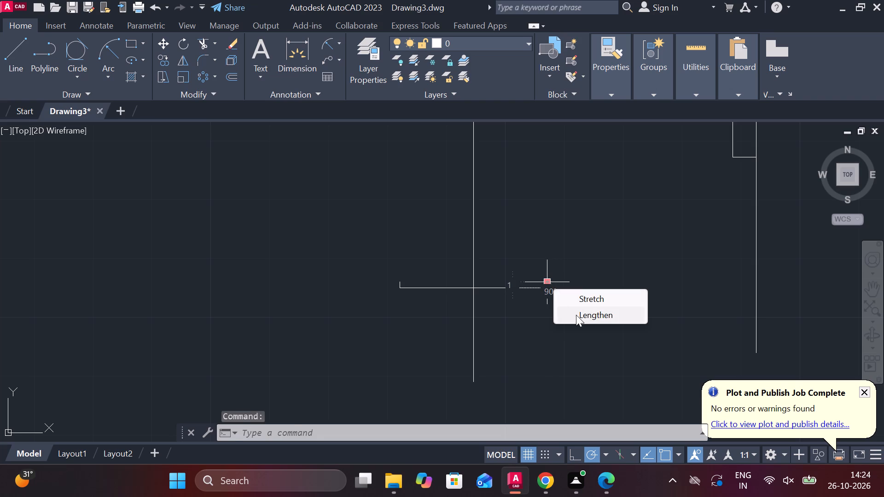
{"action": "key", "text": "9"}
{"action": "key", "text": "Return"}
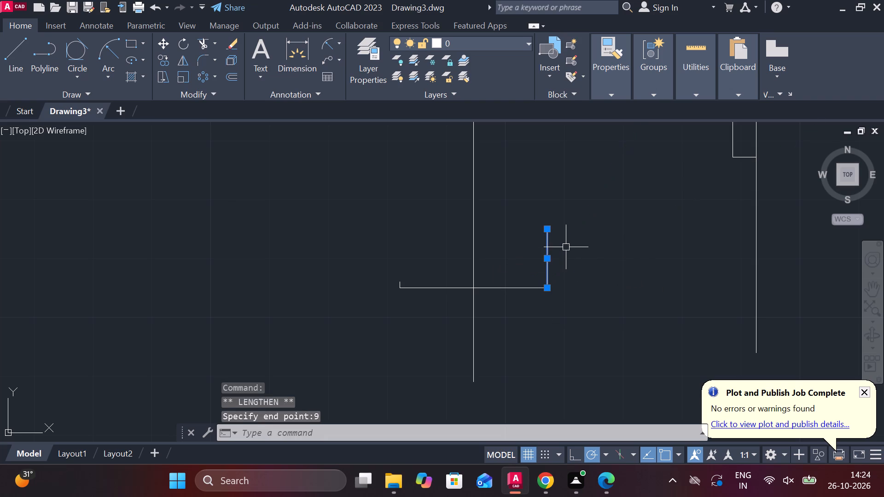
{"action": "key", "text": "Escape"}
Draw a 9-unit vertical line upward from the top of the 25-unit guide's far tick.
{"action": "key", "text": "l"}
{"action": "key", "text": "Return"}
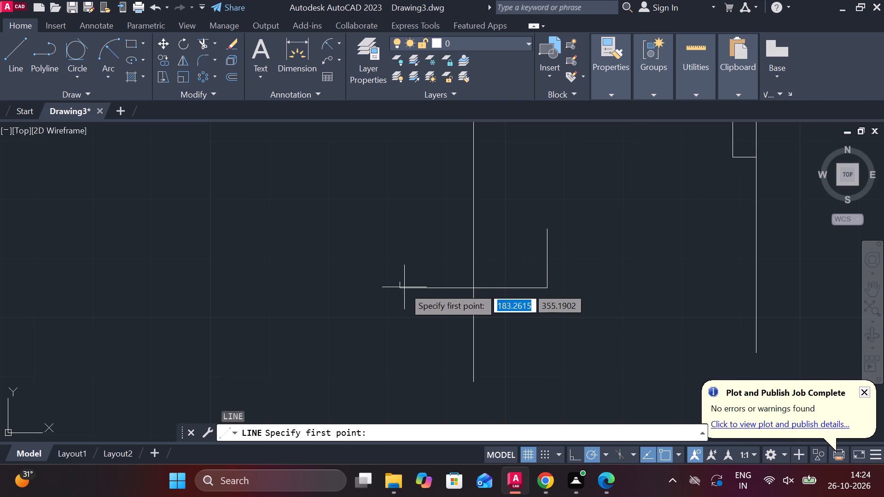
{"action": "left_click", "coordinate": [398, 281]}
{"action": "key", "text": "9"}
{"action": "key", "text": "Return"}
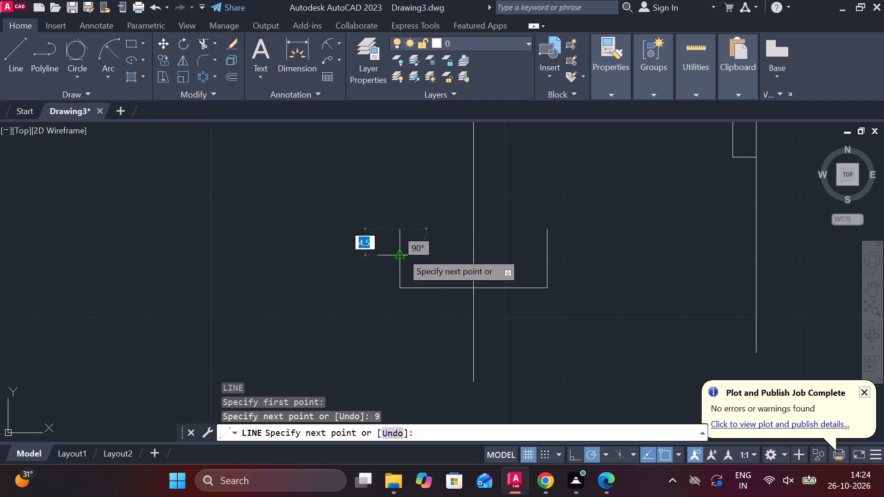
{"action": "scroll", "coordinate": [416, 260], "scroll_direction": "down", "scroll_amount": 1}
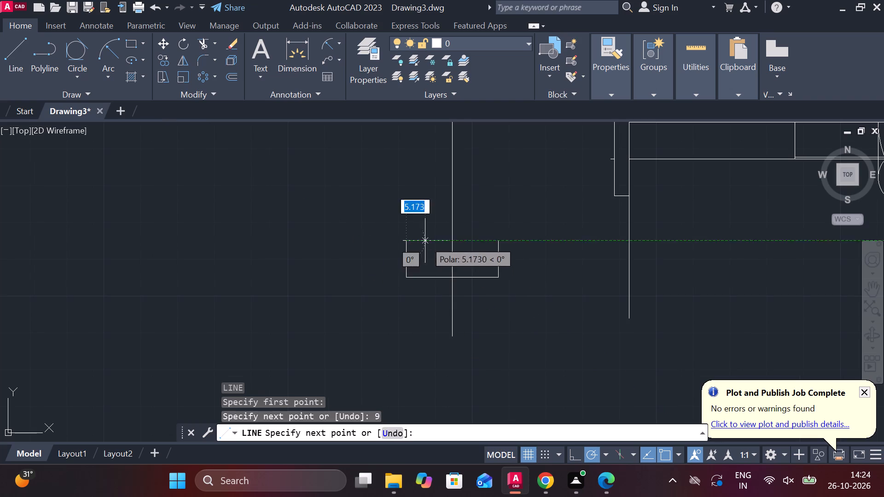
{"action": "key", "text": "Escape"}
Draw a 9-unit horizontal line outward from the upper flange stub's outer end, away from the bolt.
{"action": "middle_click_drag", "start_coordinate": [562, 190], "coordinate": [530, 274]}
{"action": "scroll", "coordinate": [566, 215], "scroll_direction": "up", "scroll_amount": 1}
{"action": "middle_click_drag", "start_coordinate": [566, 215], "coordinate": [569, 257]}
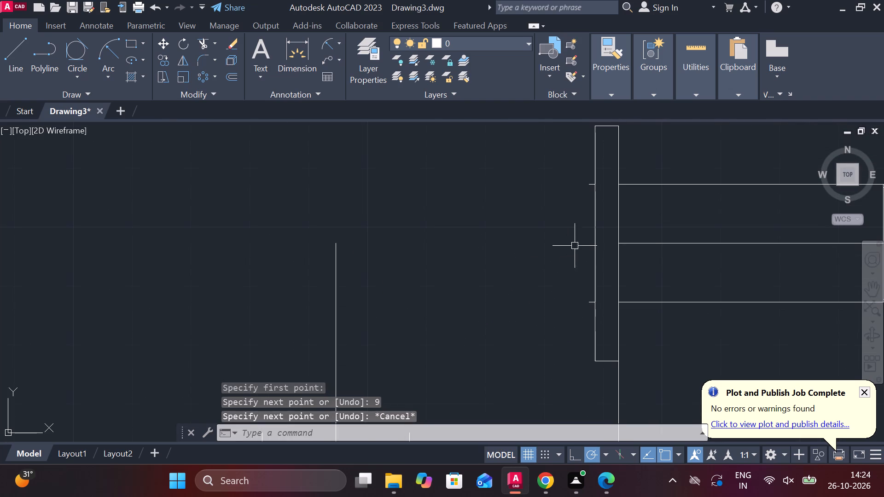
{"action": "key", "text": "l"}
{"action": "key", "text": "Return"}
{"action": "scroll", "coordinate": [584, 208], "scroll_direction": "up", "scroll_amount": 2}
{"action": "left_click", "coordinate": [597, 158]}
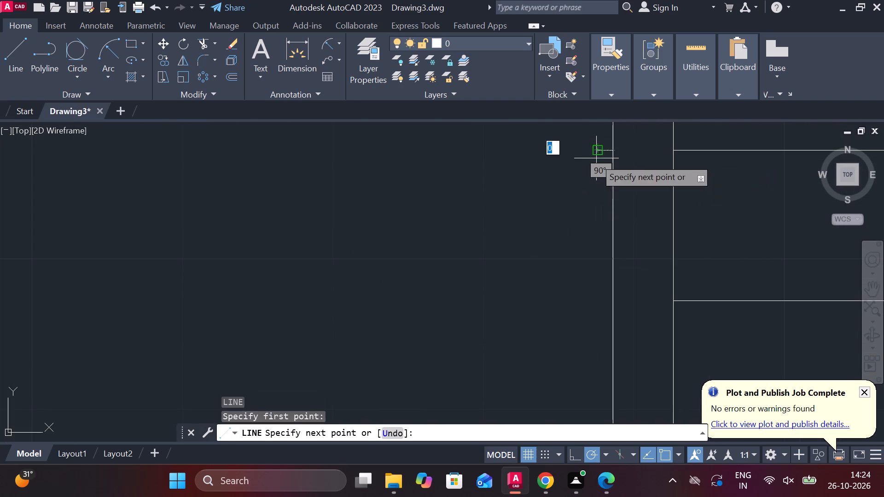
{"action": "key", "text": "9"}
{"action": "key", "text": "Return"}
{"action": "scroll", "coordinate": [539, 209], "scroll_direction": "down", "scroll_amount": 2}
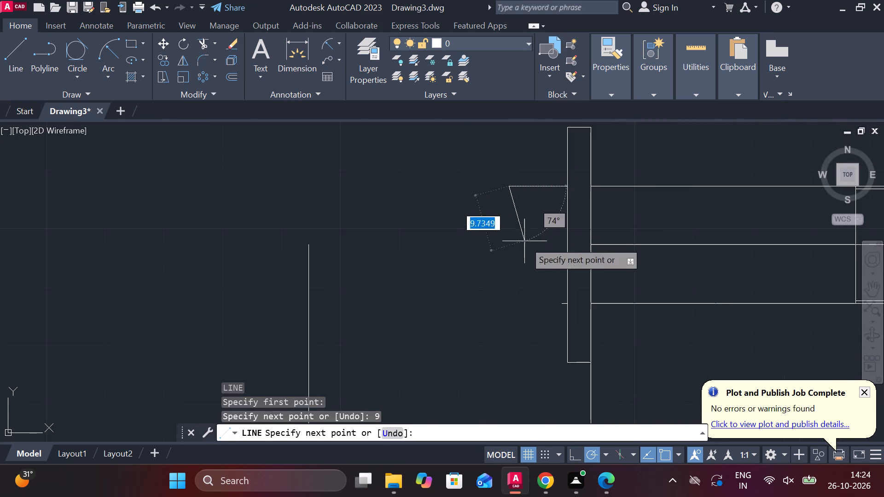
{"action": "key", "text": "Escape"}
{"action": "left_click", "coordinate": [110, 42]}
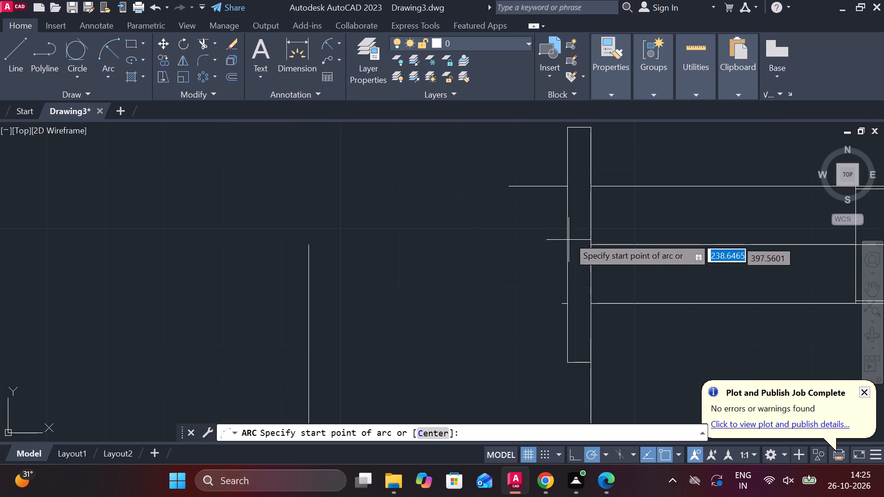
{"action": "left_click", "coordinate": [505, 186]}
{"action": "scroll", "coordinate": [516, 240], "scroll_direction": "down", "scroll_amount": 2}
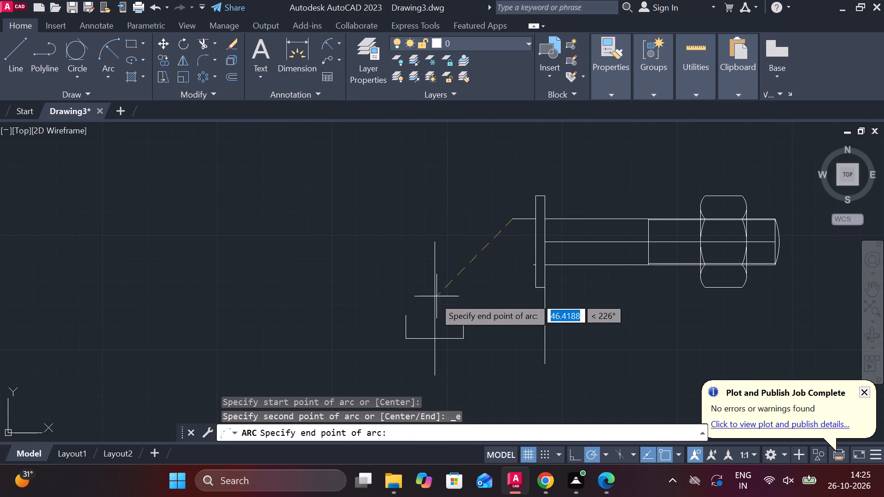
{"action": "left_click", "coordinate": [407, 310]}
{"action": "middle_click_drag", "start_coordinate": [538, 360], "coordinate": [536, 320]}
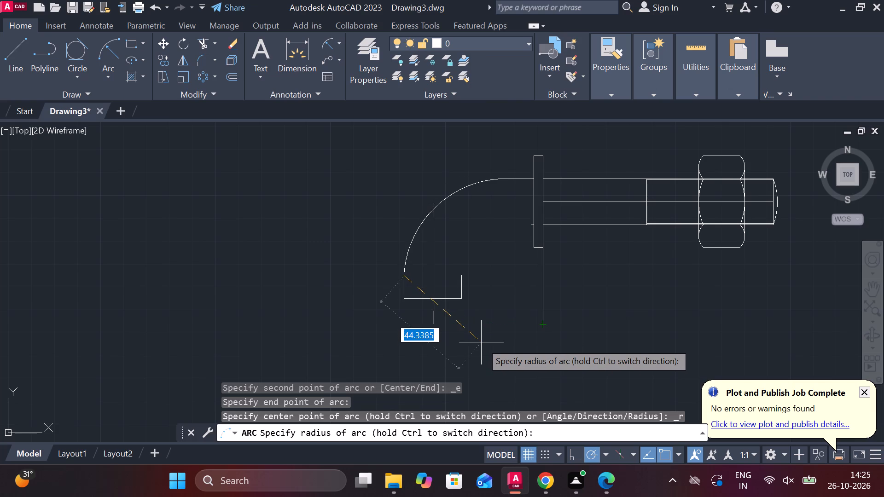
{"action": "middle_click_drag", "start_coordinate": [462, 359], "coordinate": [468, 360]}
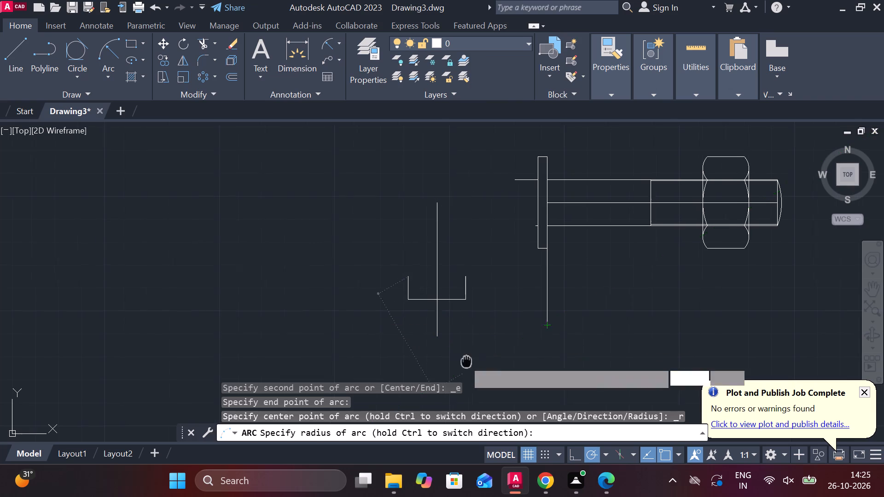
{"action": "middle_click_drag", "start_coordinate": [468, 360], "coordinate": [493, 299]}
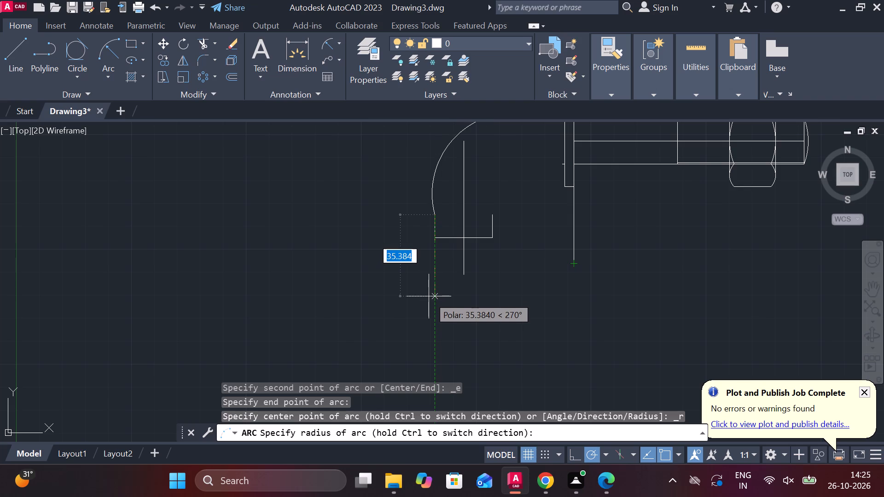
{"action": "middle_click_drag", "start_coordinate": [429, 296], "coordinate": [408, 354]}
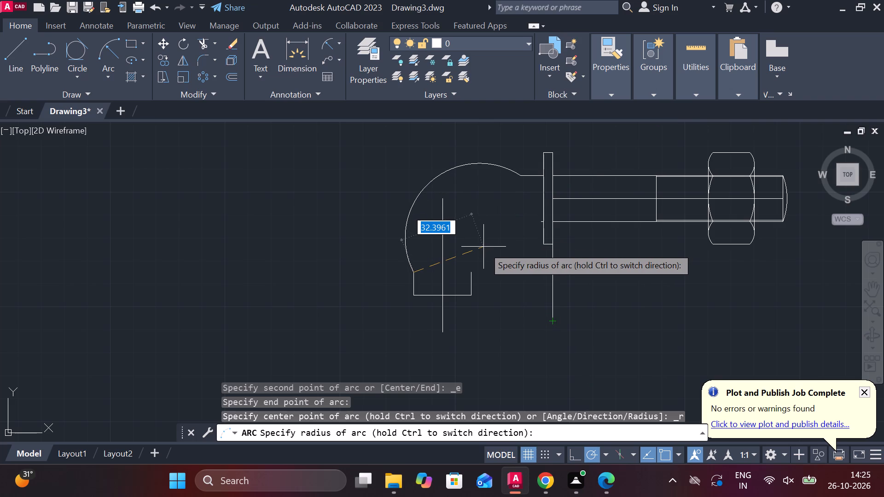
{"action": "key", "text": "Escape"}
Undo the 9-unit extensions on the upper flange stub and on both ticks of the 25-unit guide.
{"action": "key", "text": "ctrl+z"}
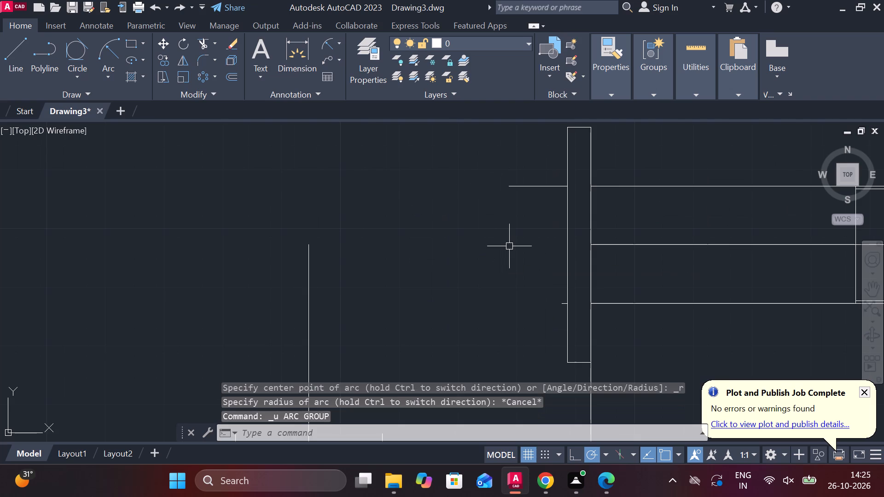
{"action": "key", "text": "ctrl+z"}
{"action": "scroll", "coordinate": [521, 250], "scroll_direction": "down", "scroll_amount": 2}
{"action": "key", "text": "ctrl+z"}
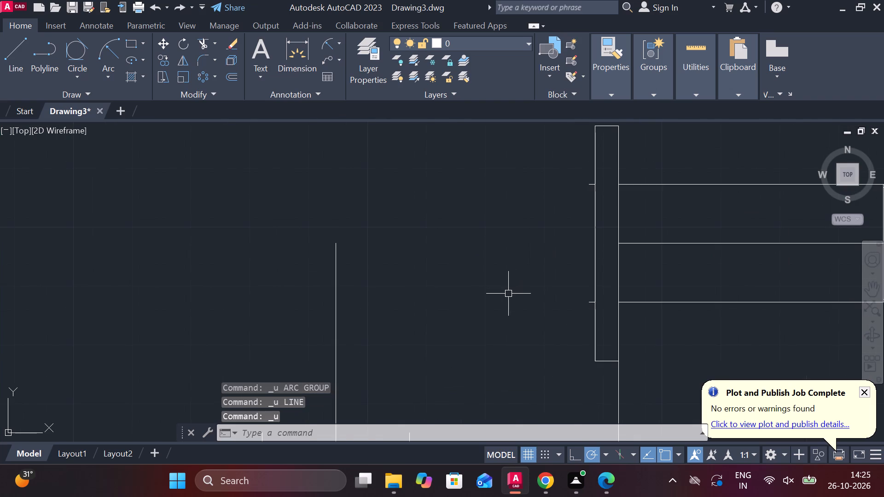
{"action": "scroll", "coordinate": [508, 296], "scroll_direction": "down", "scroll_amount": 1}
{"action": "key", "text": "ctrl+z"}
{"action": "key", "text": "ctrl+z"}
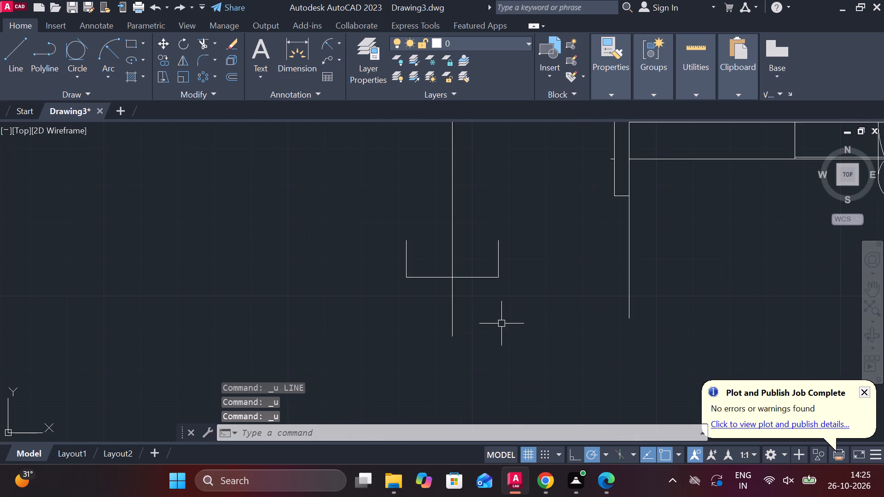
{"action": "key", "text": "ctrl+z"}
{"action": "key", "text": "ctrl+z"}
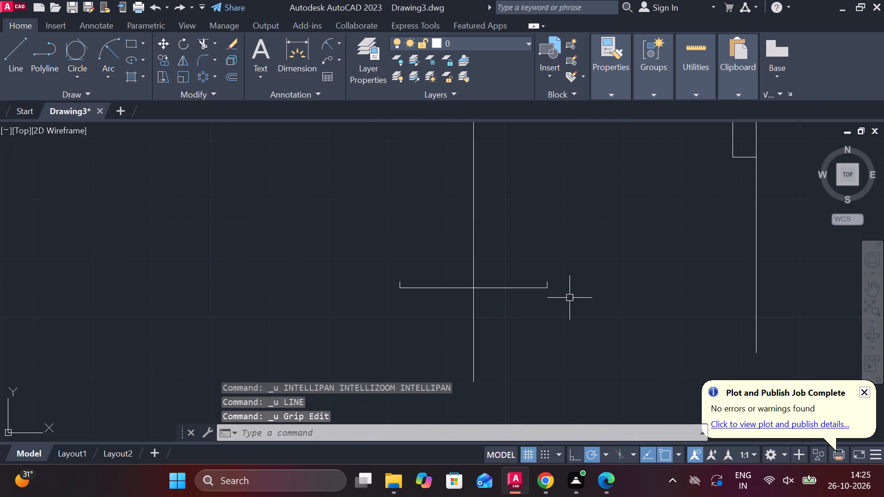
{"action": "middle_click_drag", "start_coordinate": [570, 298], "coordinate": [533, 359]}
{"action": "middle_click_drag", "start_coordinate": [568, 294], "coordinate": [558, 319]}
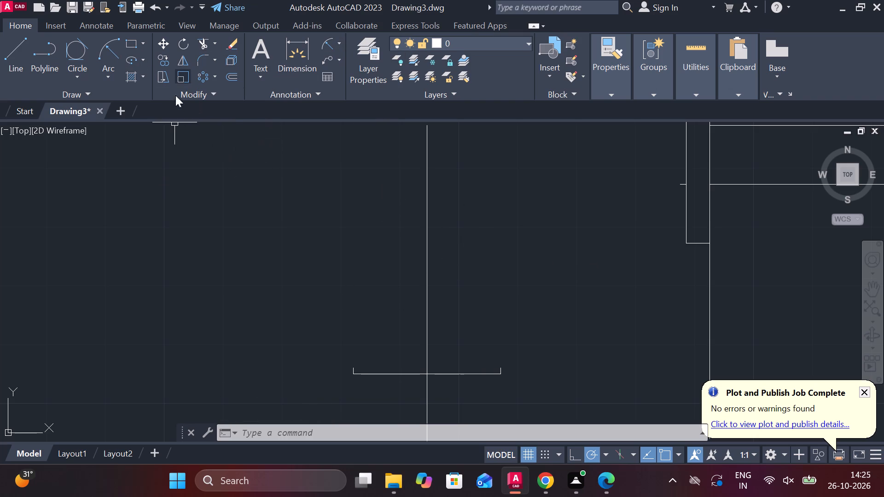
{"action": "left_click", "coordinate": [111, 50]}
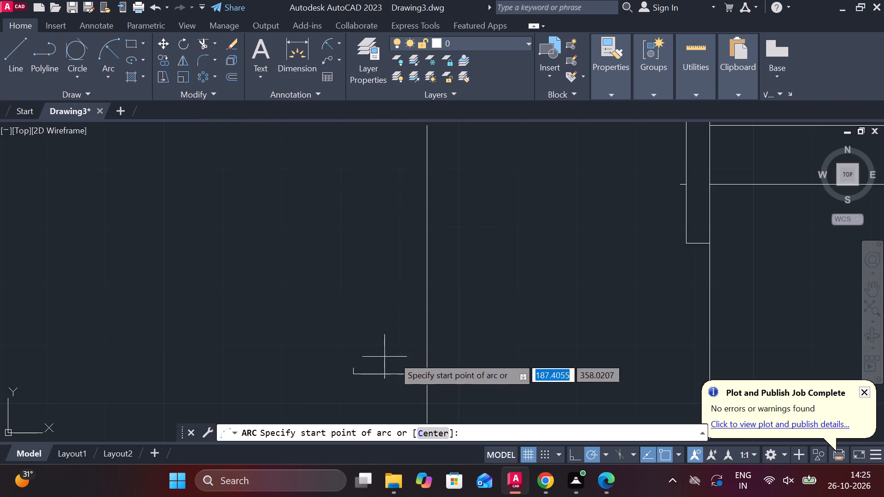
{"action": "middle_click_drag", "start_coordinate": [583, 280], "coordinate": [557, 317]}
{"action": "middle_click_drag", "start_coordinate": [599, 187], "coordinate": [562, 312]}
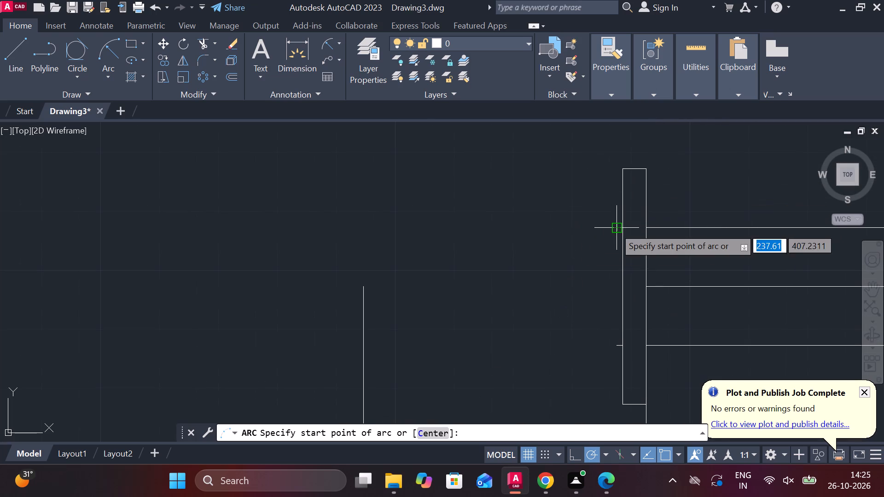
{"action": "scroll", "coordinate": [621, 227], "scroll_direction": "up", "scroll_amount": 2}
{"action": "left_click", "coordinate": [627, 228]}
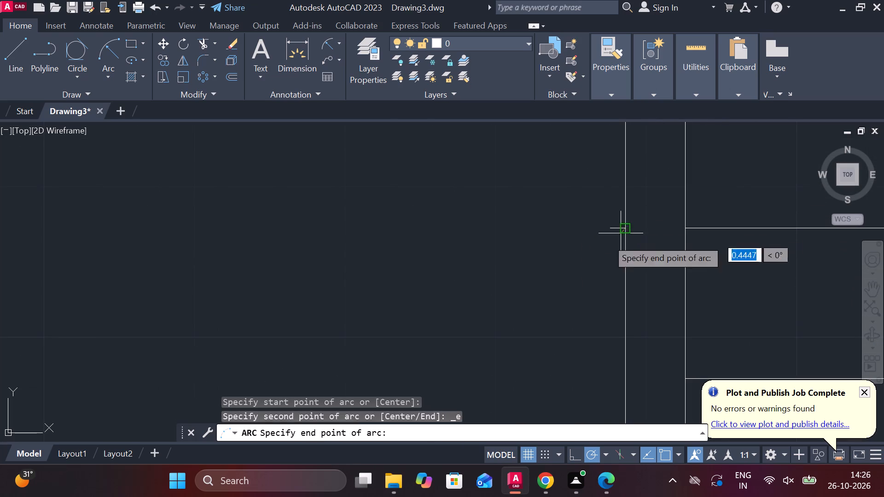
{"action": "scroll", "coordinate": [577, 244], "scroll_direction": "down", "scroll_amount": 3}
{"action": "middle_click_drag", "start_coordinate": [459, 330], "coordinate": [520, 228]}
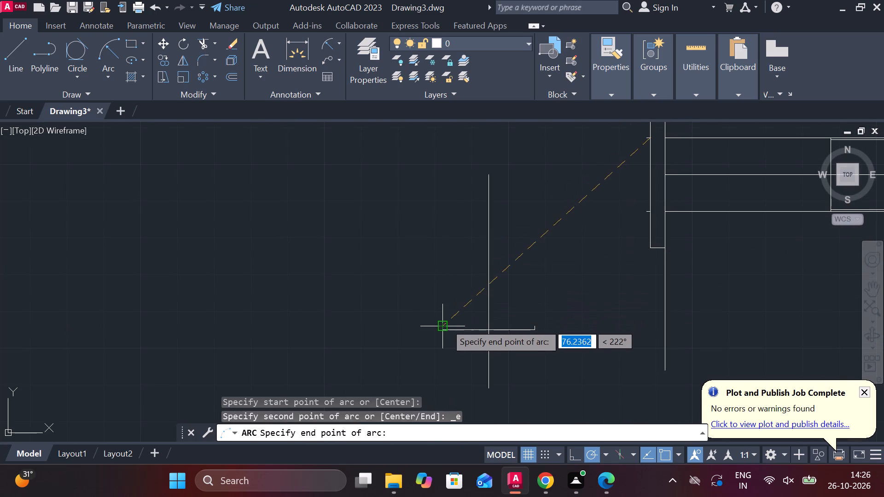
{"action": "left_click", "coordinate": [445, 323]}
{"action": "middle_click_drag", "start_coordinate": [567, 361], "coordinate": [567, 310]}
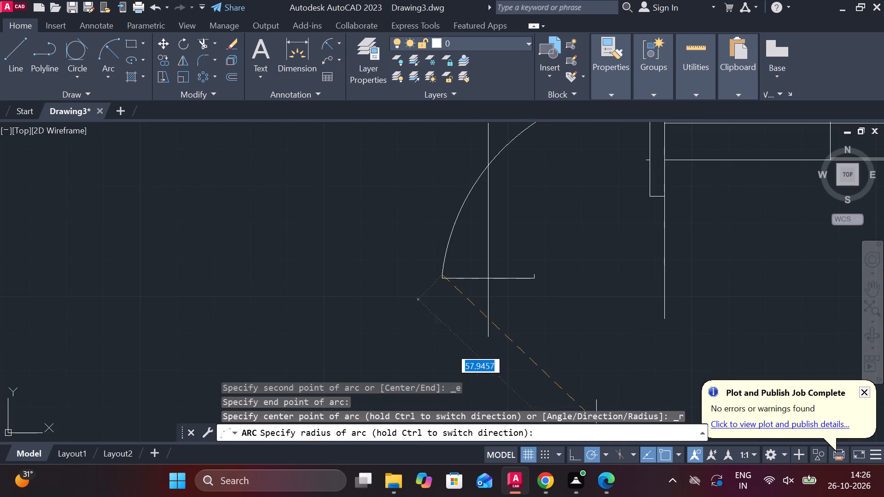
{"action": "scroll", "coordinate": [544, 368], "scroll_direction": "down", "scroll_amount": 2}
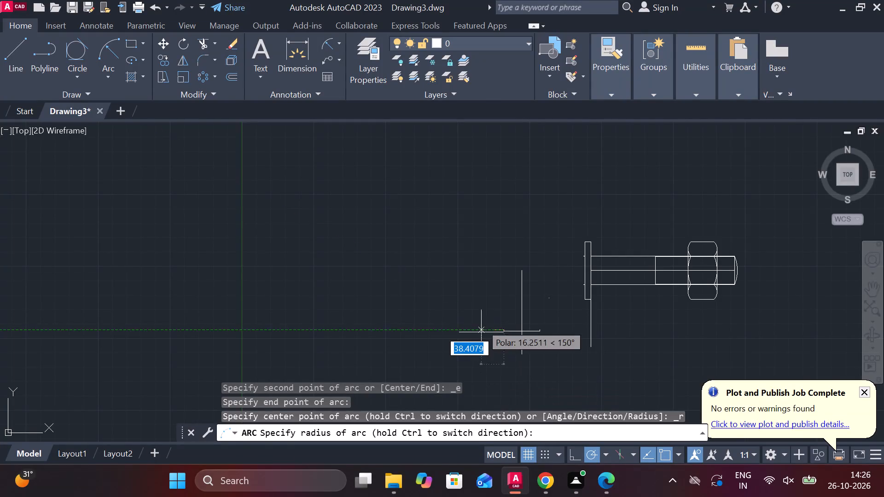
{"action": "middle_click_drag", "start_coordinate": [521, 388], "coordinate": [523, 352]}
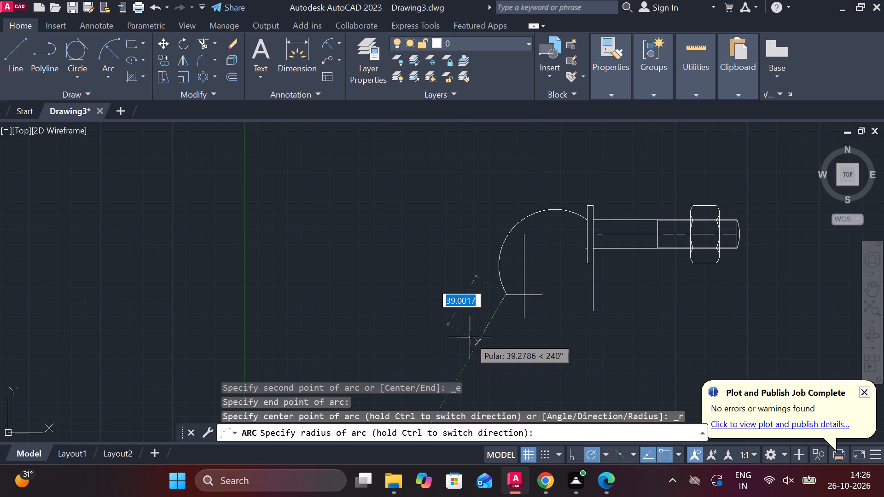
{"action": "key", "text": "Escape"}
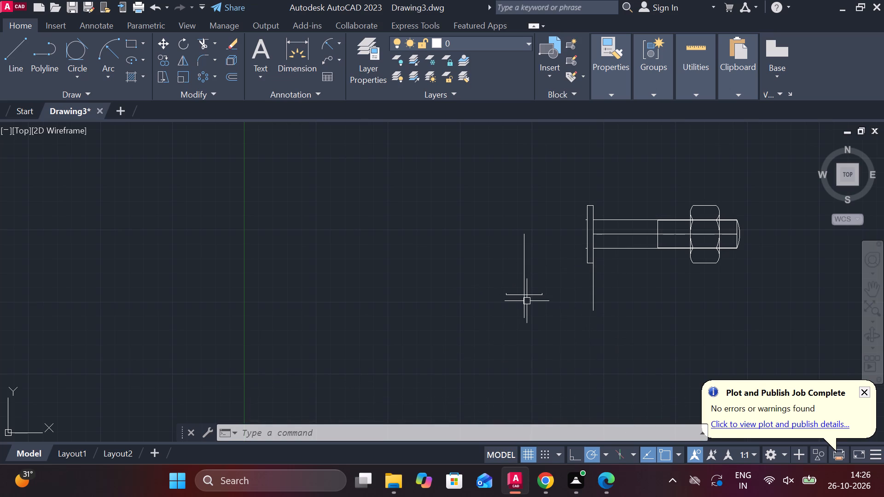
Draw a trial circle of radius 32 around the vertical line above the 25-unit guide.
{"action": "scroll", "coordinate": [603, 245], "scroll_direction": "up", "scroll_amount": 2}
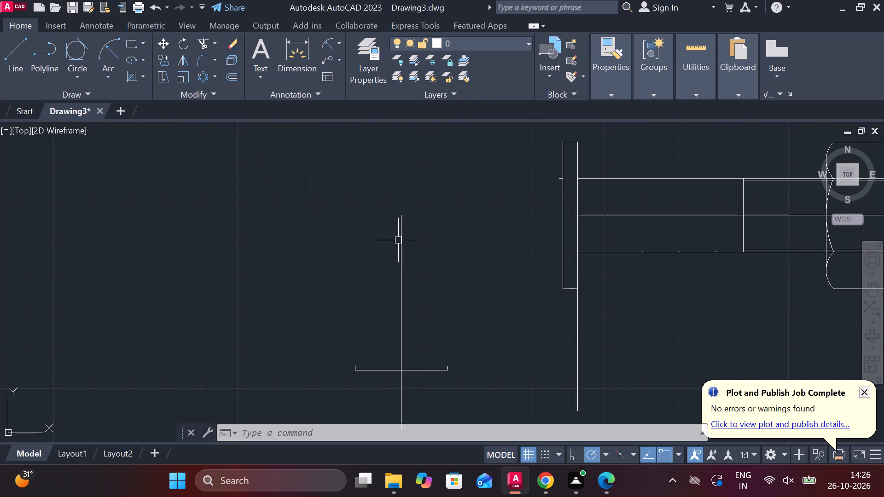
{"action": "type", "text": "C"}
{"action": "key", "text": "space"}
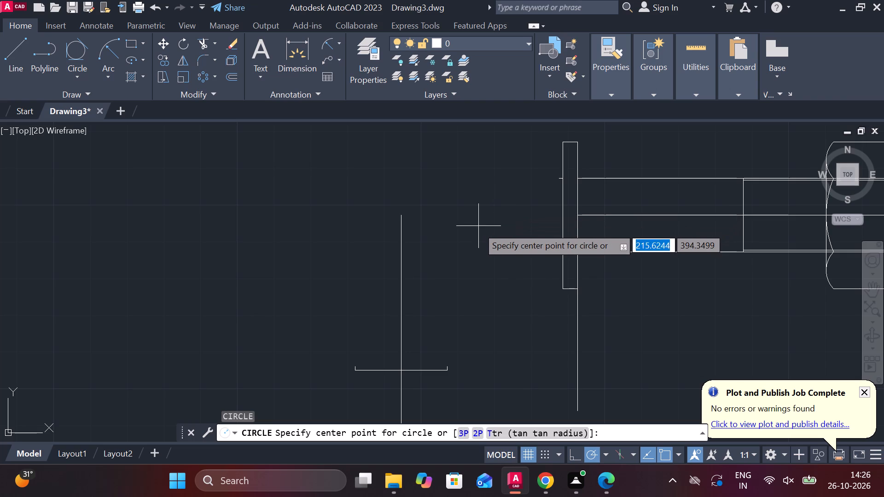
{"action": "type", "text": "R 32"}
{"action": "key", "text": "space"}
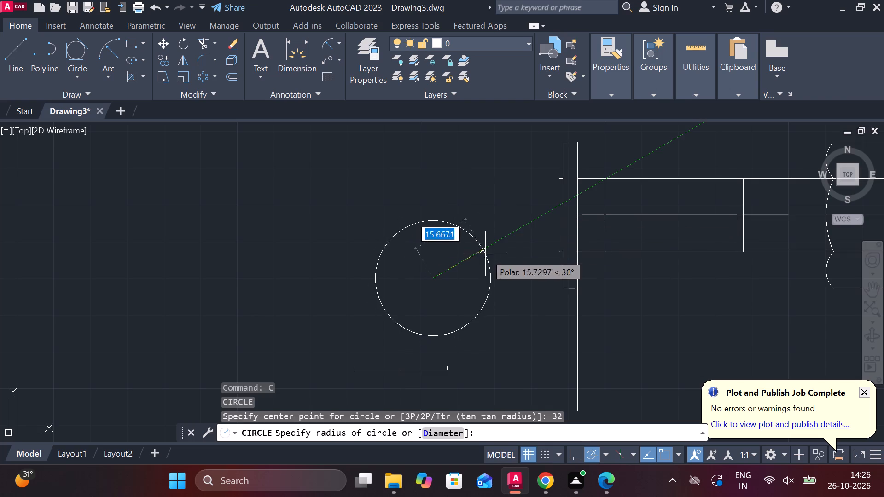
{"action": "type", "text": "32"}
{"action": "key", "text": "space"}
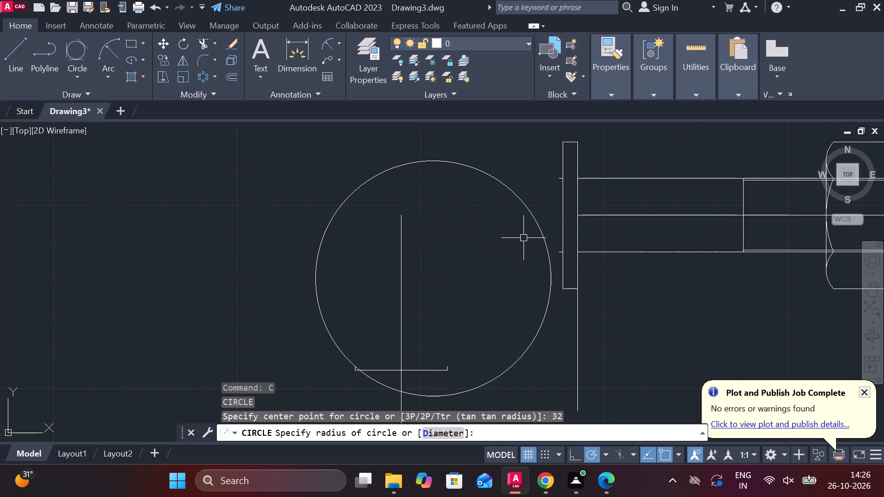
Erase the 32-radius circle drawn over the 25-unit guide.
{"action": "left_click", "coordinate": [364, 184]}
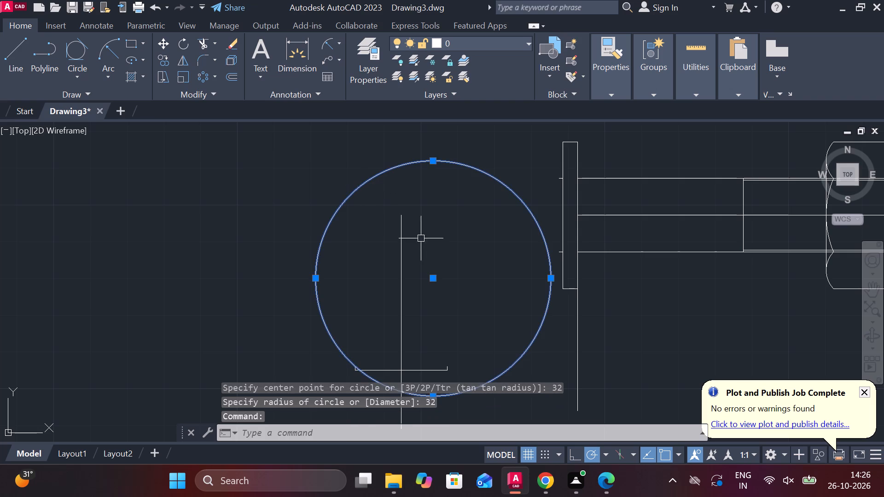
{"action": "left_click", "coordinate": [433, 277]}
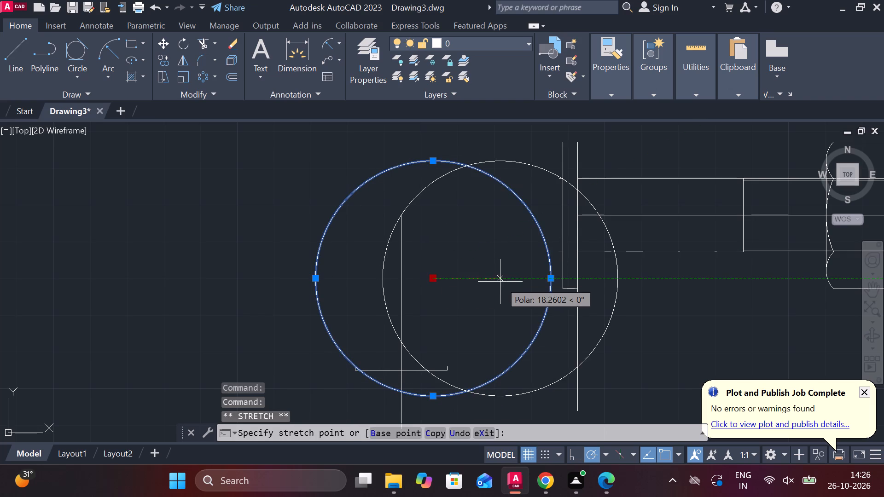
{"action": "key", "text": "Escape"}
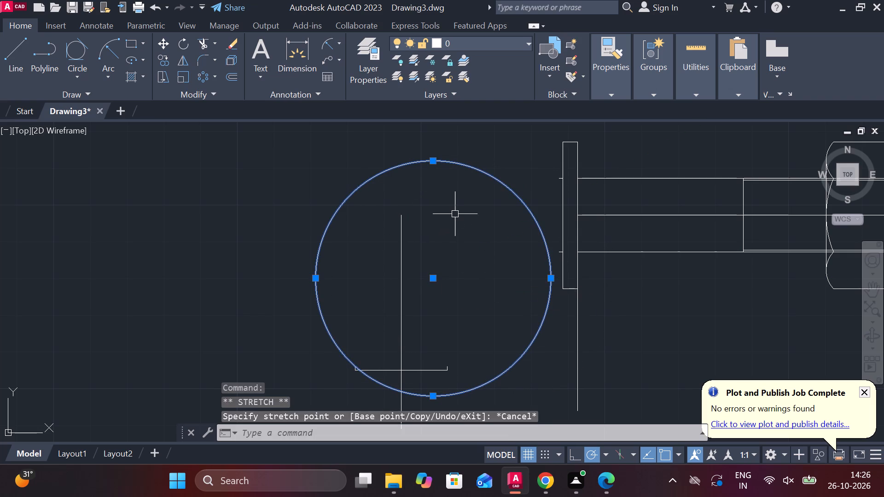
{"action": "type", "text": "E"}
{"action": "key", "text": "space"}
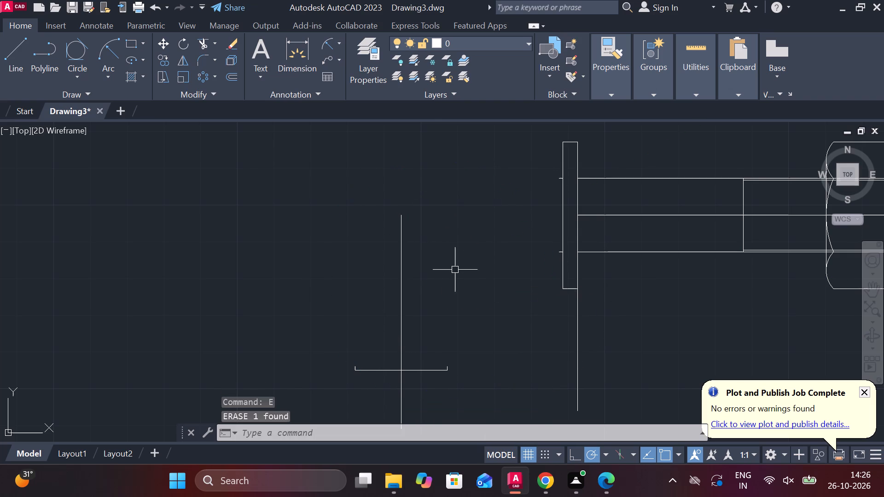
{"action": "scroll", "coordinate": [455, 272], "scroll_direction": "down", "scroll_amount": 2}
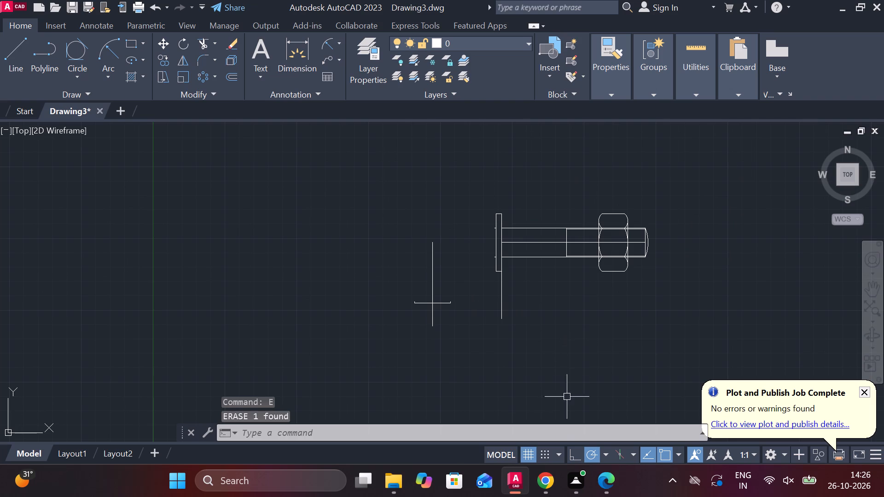
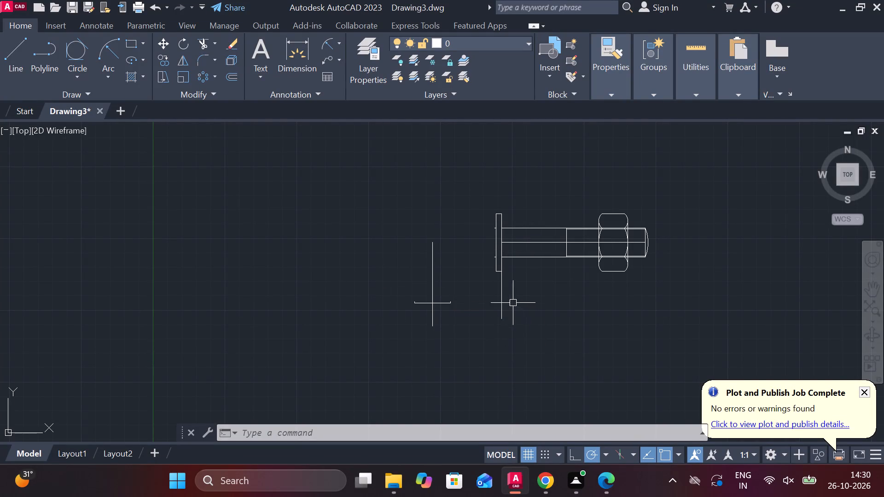
Erase the vertical line hanging below the flange's bolt-side edge.
{"action": "left_click", "coordinate": [501, 299]}
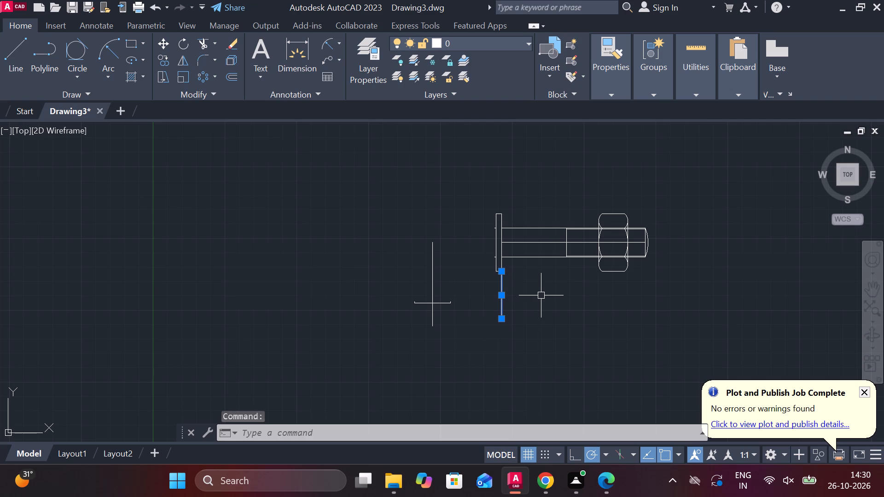
{"action": "key", "text": "e"}
{"action": "key", "text": "Return"}
Draw a line 48 units down from the shank centerline's flange end, continuing 48 units horizontally away from the bolt.
{"action": "key", "text": "l"}
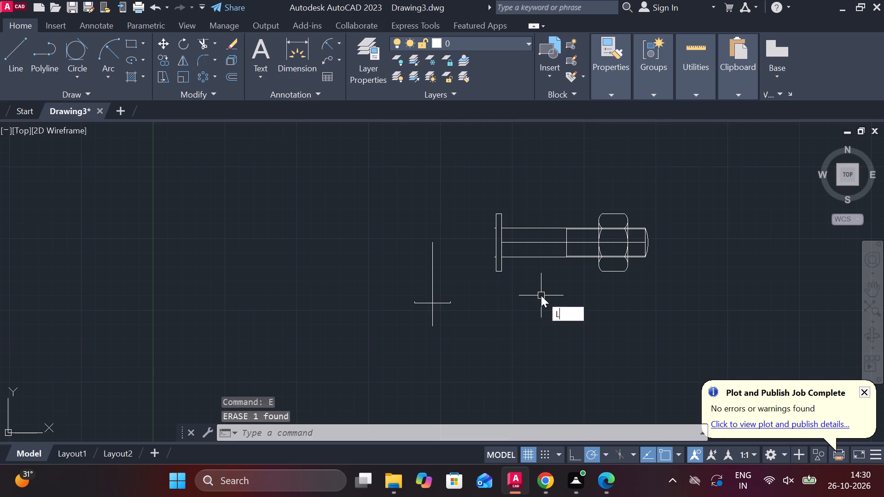
{"action": "key", "text": "Return"}
{"action": "left_click", "coordinate": [505, 246]}
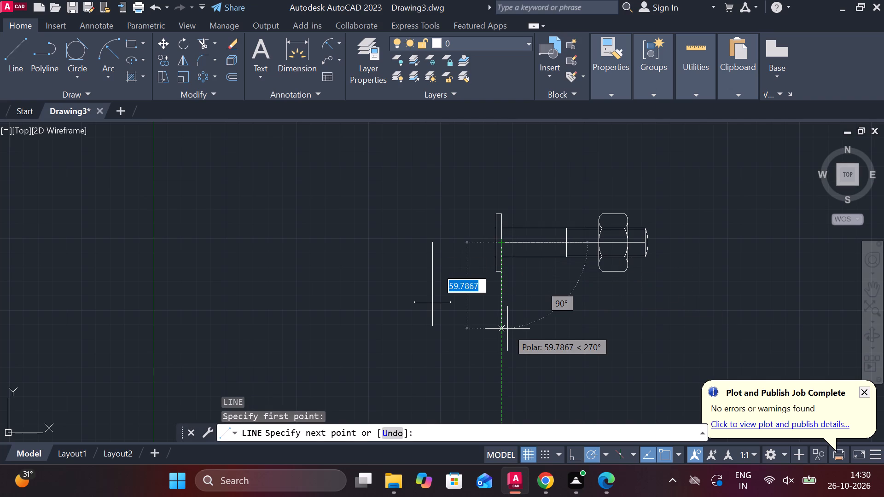
{"action": "type", "text": "48"}
{"action": "key", "text": "Return"}
{"action": "scroll", "coordinate": [504, 306], "scroll_direction": "up", "scroll_amount": 3}
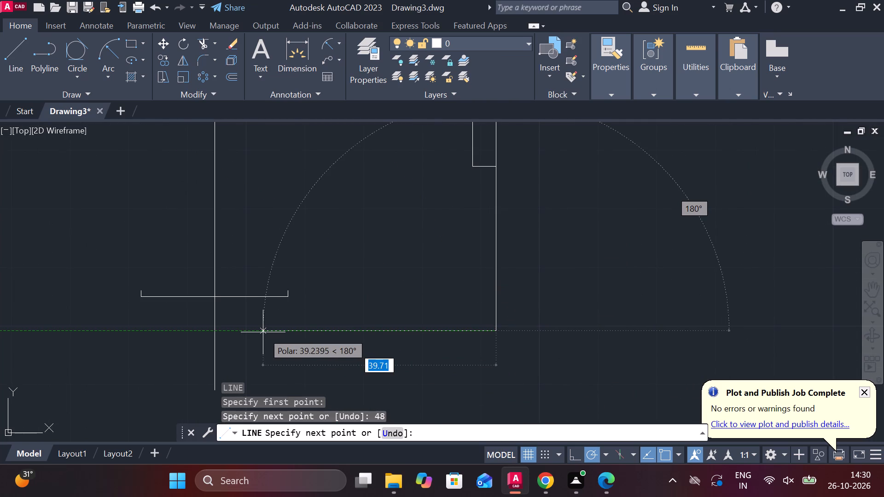
{"action": "type", "text": "48"}
{"action": "key", "text": "Return"}
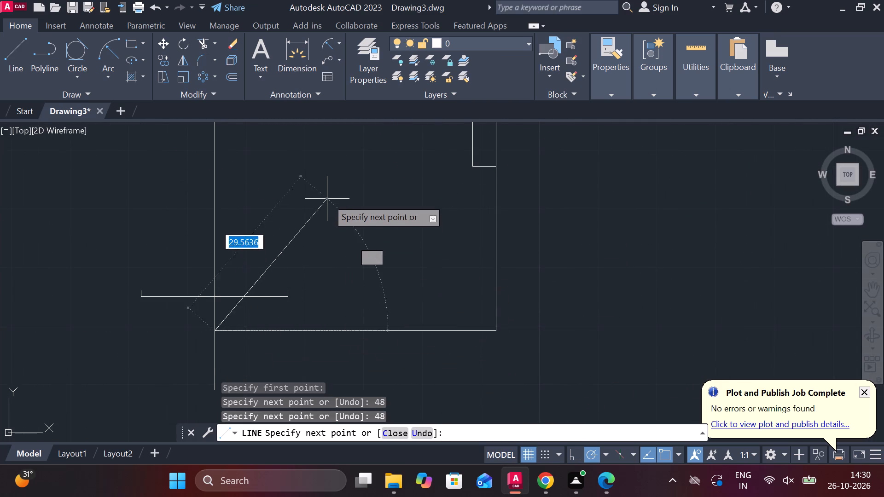
{"action": "key", "text": "Escape"}
Erase the old 25-unit guide with both end ticks and the long vertical line crossing it.
{"action": "left_click", "coordinate": [273, 295]}
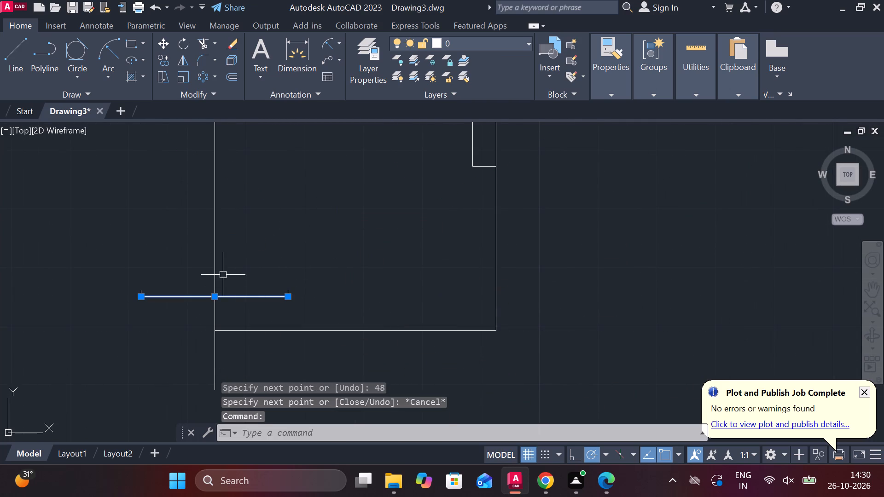
{"action": "left_click", "coordinate": [217, 263]}
{"action": "type", "text": "E"}
{"action": "key", "text": "space"}
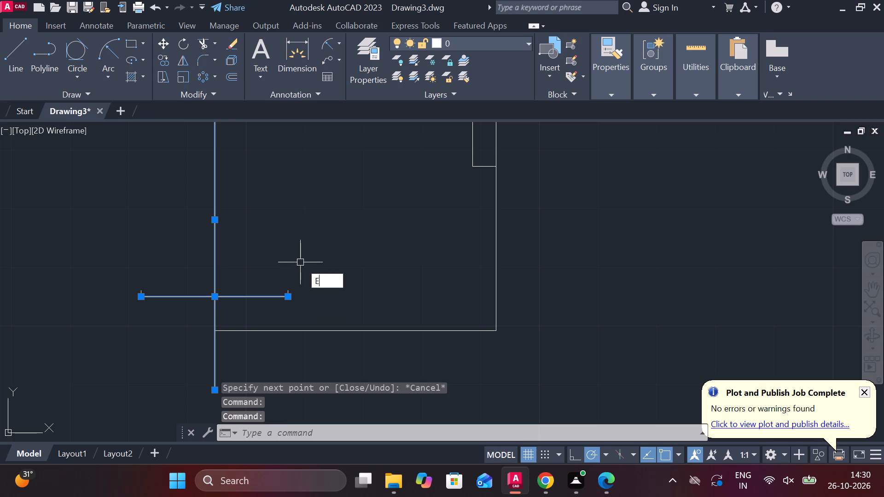
{"action": "left_click_drag", "start_coordinate": [304, 297], "coordinate": [229, 295]}
{"action": "left_click", "coordinate": [113, 288]}
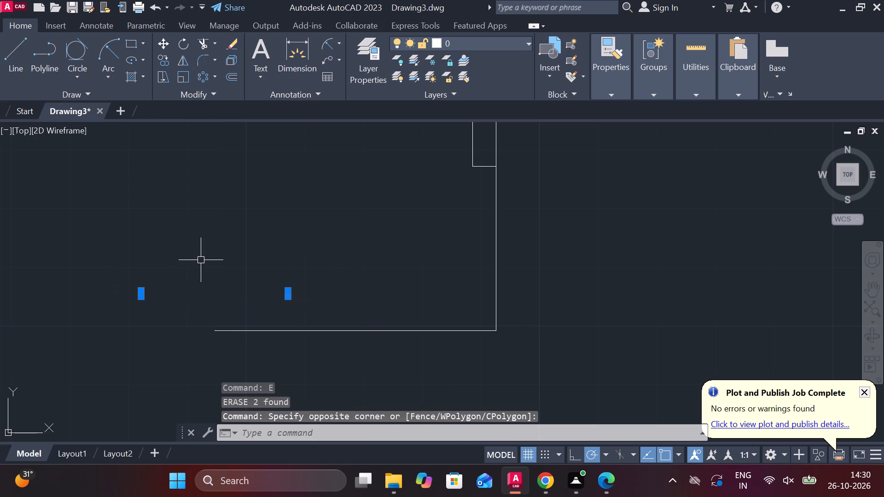
{"action": "type", "text": "E"}
{"action": "key", "text": "space"}
Draw a short vertical line upward from the outer end of the 48-unit horizontal line.
{"action": "scroll", "coordinate": [286, 239], "scroll_direction": "down", "scroll_amount": 2}
{"action": "scroll", "coordinate": [328, 210], "scroll_direction": "up", "scroll_amount": 3}
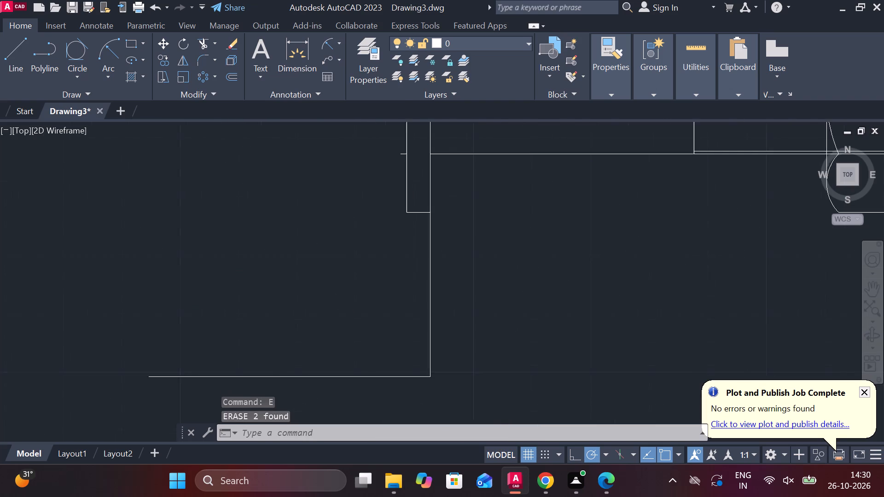
{"action": "middle_click_drag", "start_coordinate": [402, 218], "coordinate": [395, 393]}
{"action": "scroll", "coordinate": [411, 307], "scroll_direction": "down", "scroll_amount": 2}
{"action": "middle_click_drag", "start_coordinate": [339, 356], "coordinate": [429, 192]}
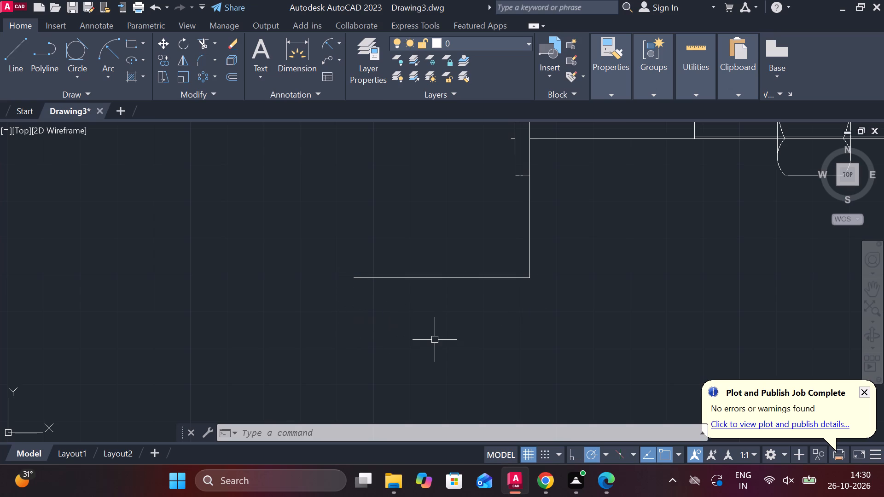
{"action": "key", "text": "l"}
{"action": "key", "text": "Return"}
{"action": "left_click", "coordinate": [350, 281]}
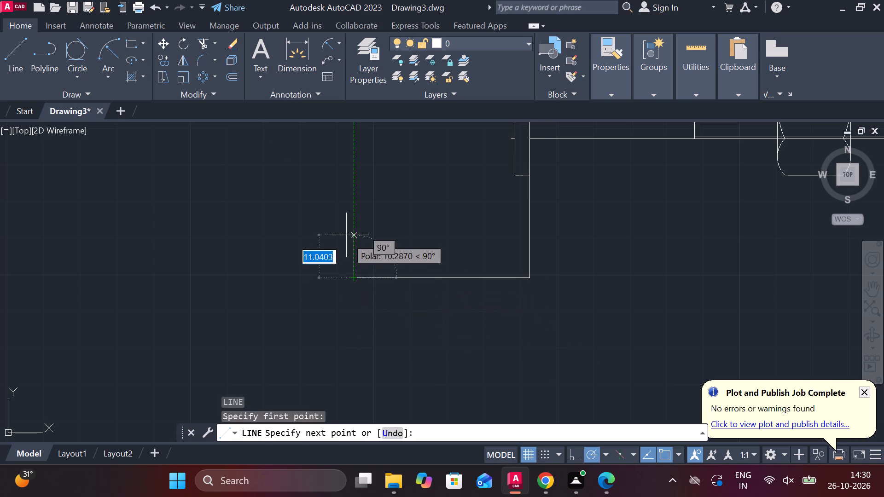
{"action": "left_click", "coordinate": [346, 228]}
{"action": "key", "text": "Escape"}
Offset the short vertical line 12.5 units to each side.
{"action": "left_click", "coordinate": [353, 252]}
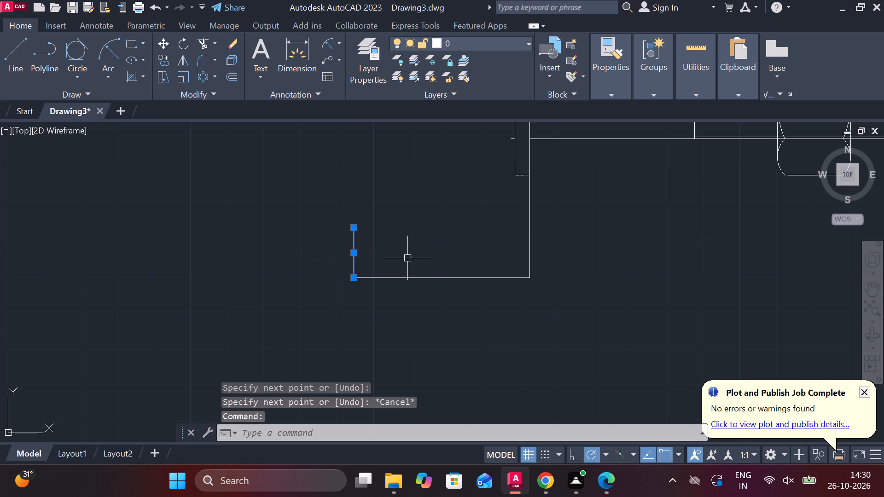
{"action": "key", "text": "o"}
{"action": "key", "text": "Return"}
{"action": "key", "text": "Return"}
{"action": "type", "text": "12."}
{"action": "key", "text": "5"}
{"action": "key", "text": "Return"}
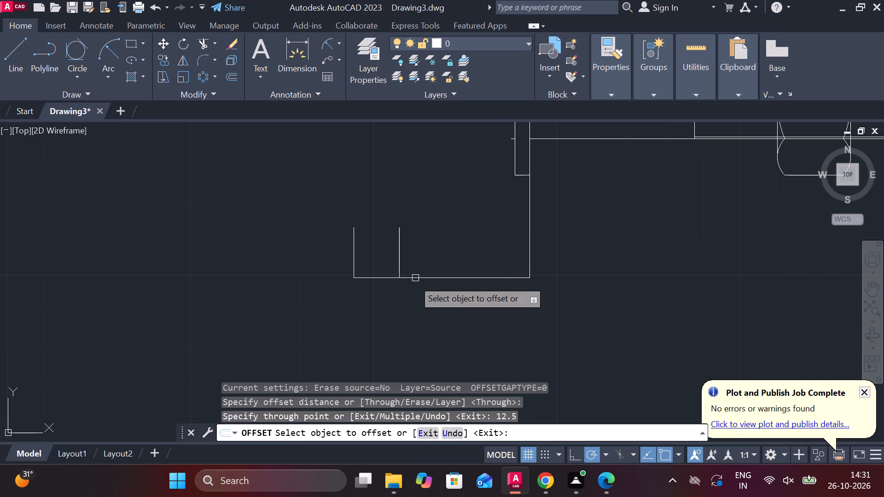
{"action": "left_click", "coordinate": [351, 249]}
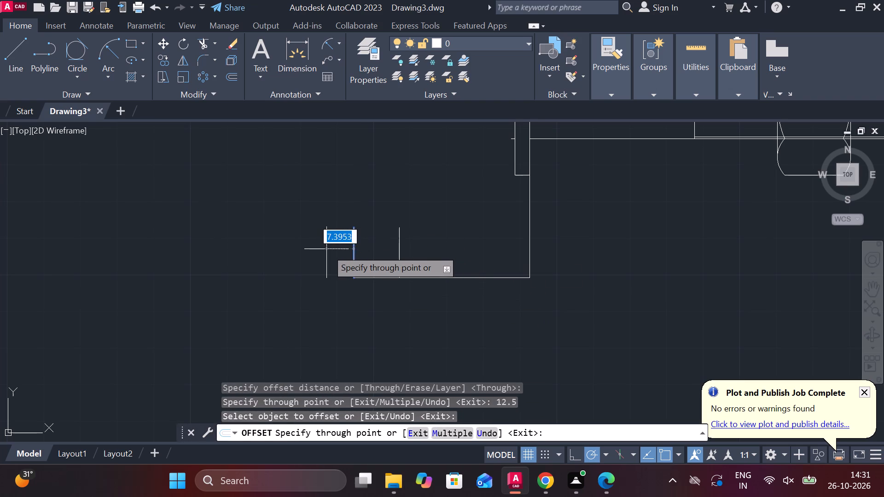
{"action": "type", "text": "12."}
{"action": "key", "text": "5"}
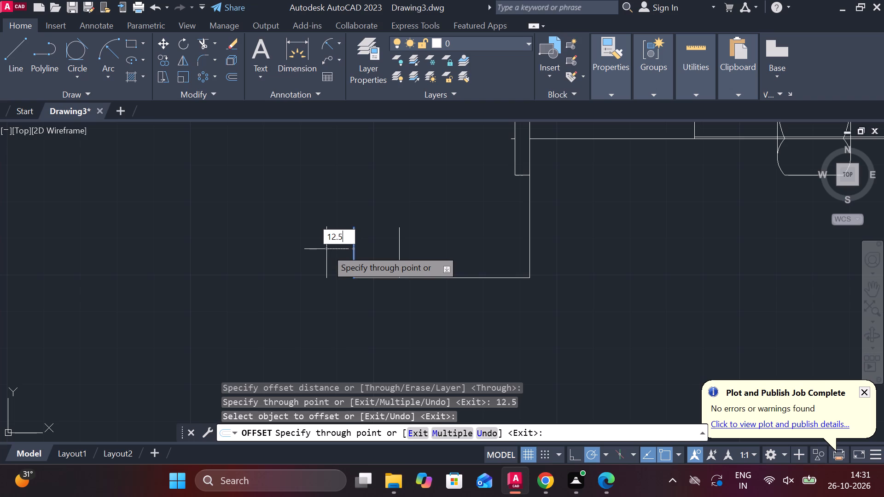
{"action": "key", "text": "Return"}
{"action": "key", "text": "Escape"}
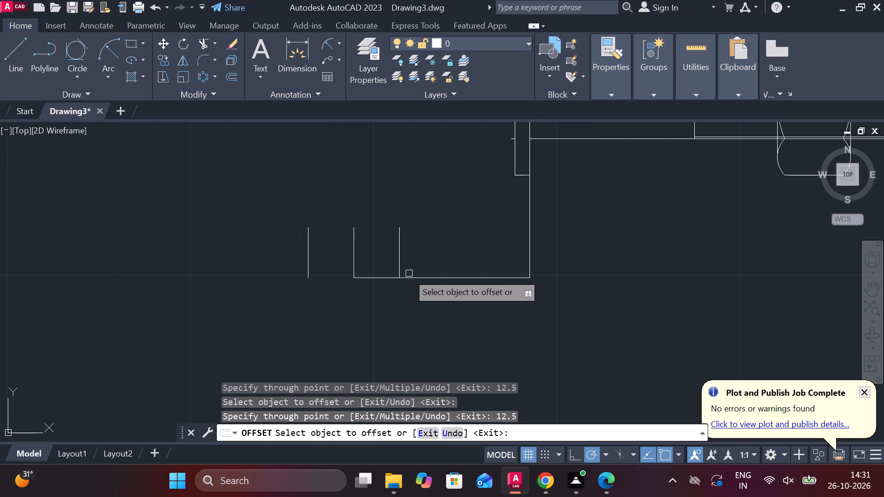
Stretch the horizontal baseline's outer end to the foot of the outermost offset line.
{"action": "scroll", "coordinate": [382, 246], "scroll_direction": "down", "scroll_amount": 2}
{"action": "scroll", "coordinate": [389, 233], "scroll_direction": "up", "scroll_amount": 3}
{"action": "scroll", "coordinate": [395, 223], "scroll_direction": "down", "scroll_amount": 3}
{"action": "scroll", "coordinate": [401, 254], "scroll_direction": "up", "scroll_amount": 3}
{"action": "middle_click_drag", "start_coordinate": [403, 257], "coordinate": [429, 318]}
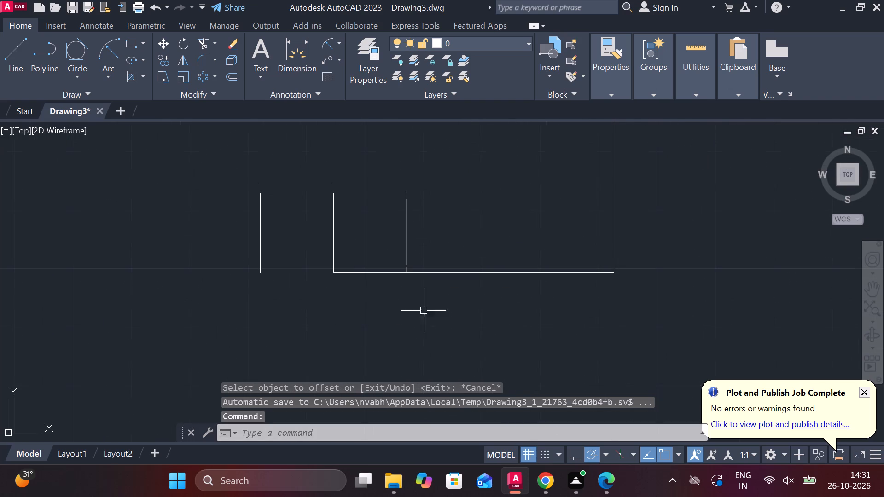
{"action": "left_click", "coordinate": [360, 276]}
{"action": "left_click", "coordinate": [333, 275]}
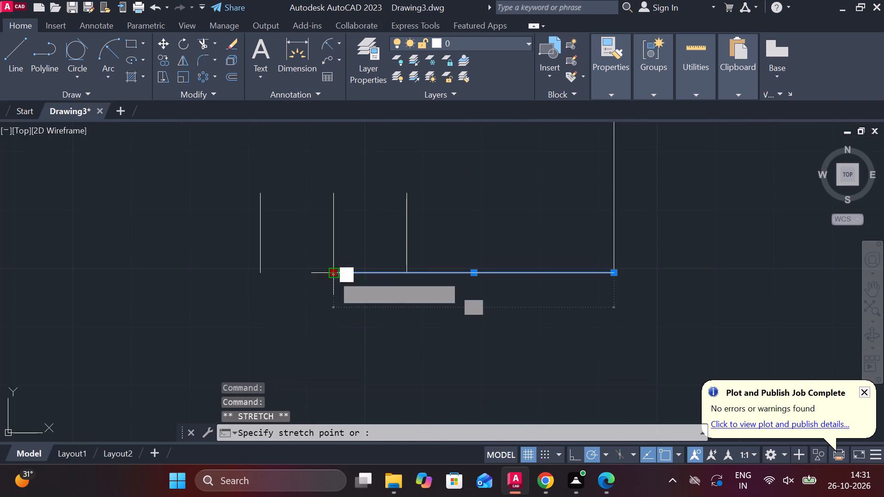
{"action": "left_click", "coordinate": [265, 274]}
{"action": "key", "text": "Escape"}
Lengthen the upper flange stub by 9 units at its outer end, away from the bolt.
{"action": "scroll", "coordinate": [334, 312], "scroll_direction": "down", "scroll_amount": 1}
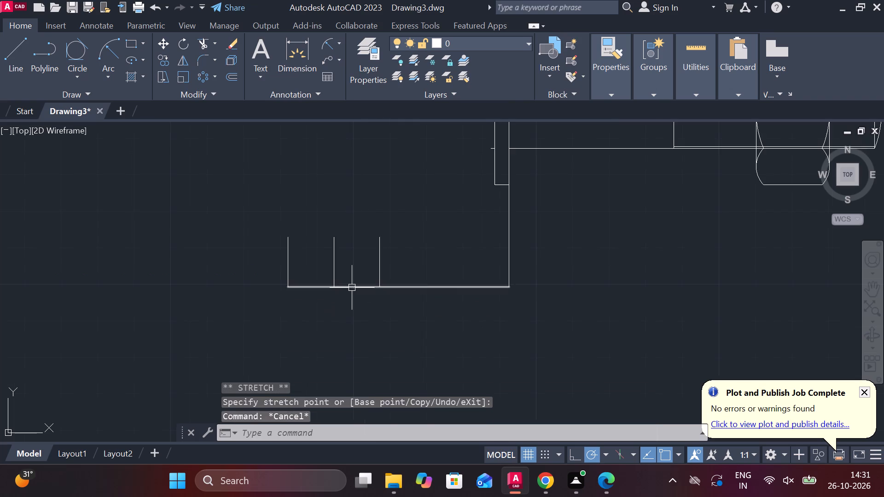
{"action": "middle_click_drag", "start_coordinate": [353, 308], "coordinate": [343, 348]}
{"action": "middle_click_drag", "start_coordinate": [435, 254], "coordinate": [437, 282]}
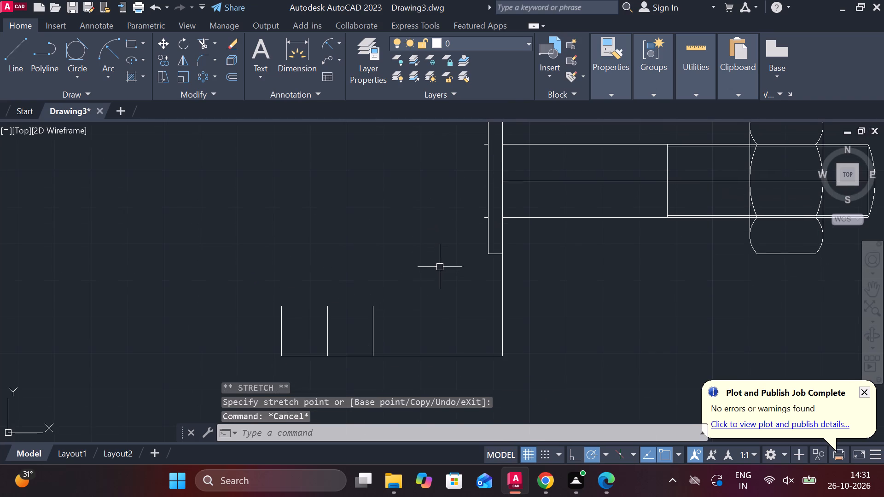
{"action": "scroll", "coordinate": [317, 312], "scroll_direction": "up", "scroll_amount": 1}
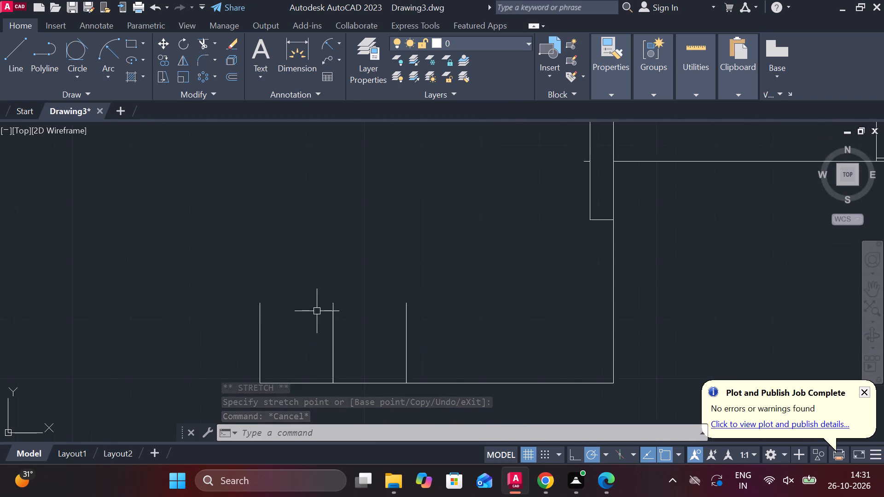
{"action": "scroll", "coordinate": [317, 311], "scroll_direction": "up", "scroll_amount": 1}
{"action": "scroll", "coordinate": [359, 309], "scroll_direction": "down", "scroll_amount": 2}
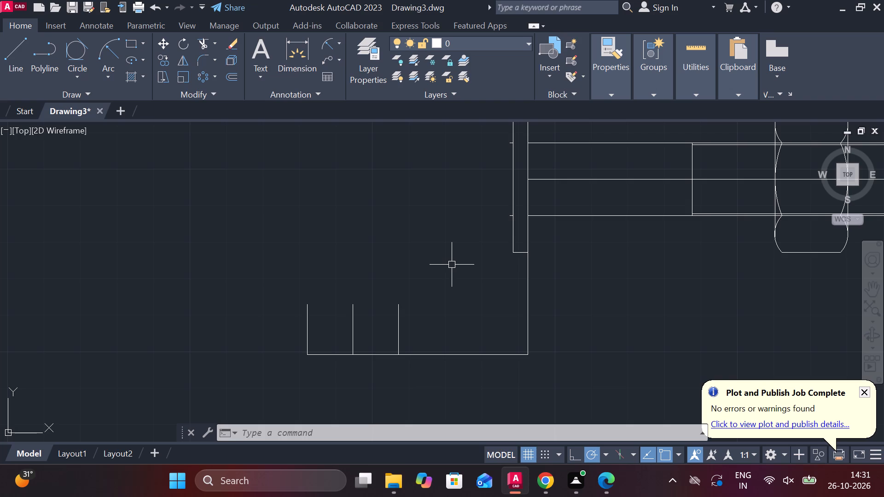
{"action": "middle_click_drag", "start_coordinate": [451, 256], "coordinate": [453, 264]}
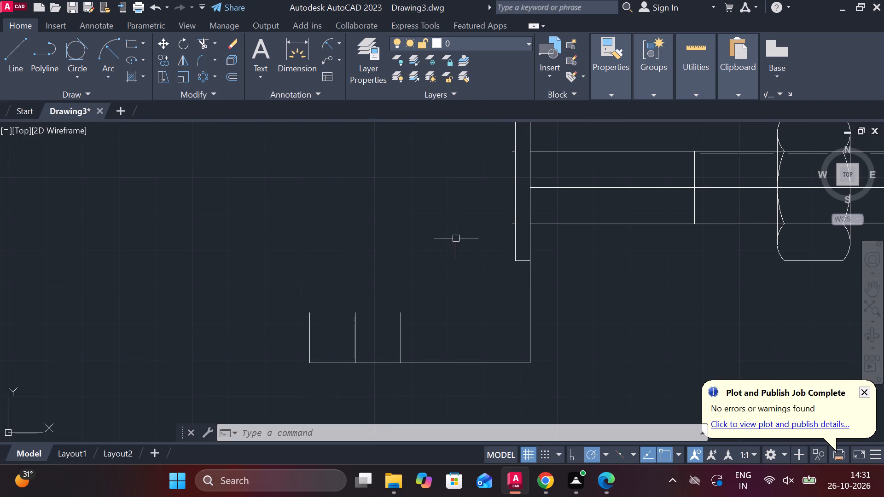
{"action": "scroll", "coordinate": [513, 130], "scroll_direction": "up", "scroll_amount": 1}
{"action": "middle_click_drag", "start_coordinate": [521, 130], "coordinate": [525, 182]}
{"action": "scroll", "coordinate": [525, 187], "scroll_direction": "up", "scroll_amount": 2}
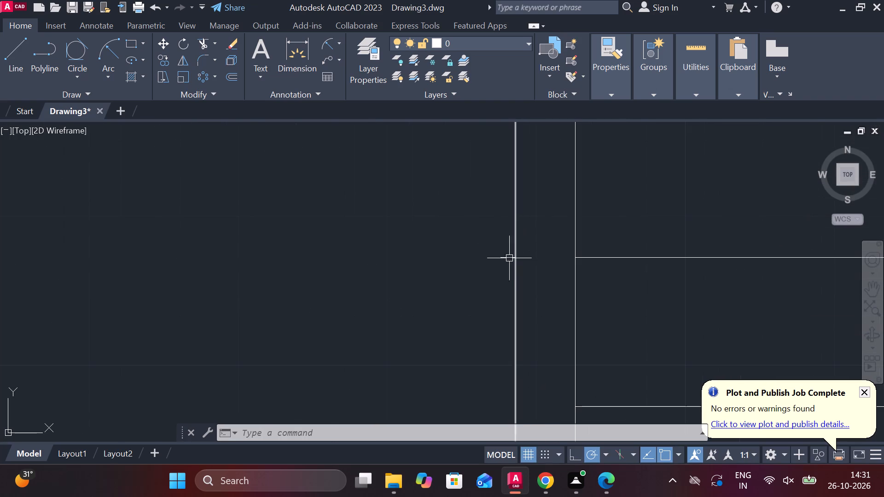
{"action": "left_click", "coordinate": [507, 259]}
{"action": "left_click", "coordinate": [501, 257]}
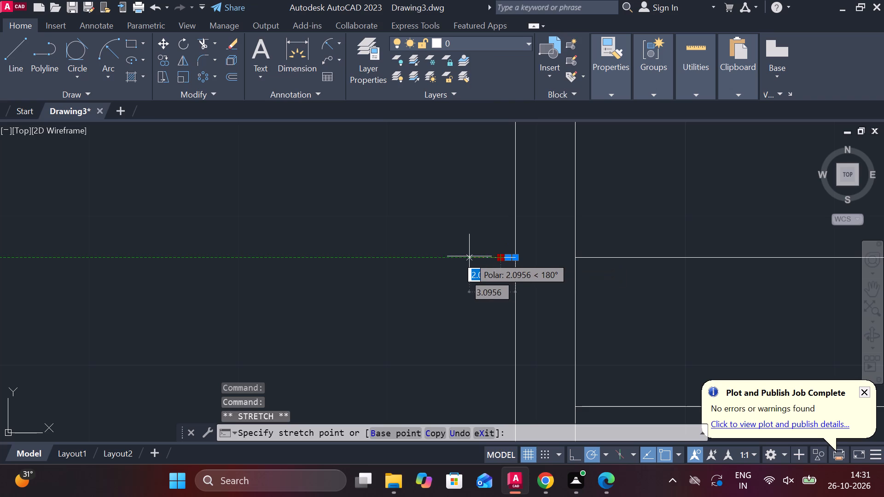
{"action": "key", "text": "9"}
{"action": "key", "text": "Return"}
{"action": "scroll", "coordinate": [471, 268], "scroll_direction": "down", "scroll_amount": 2}
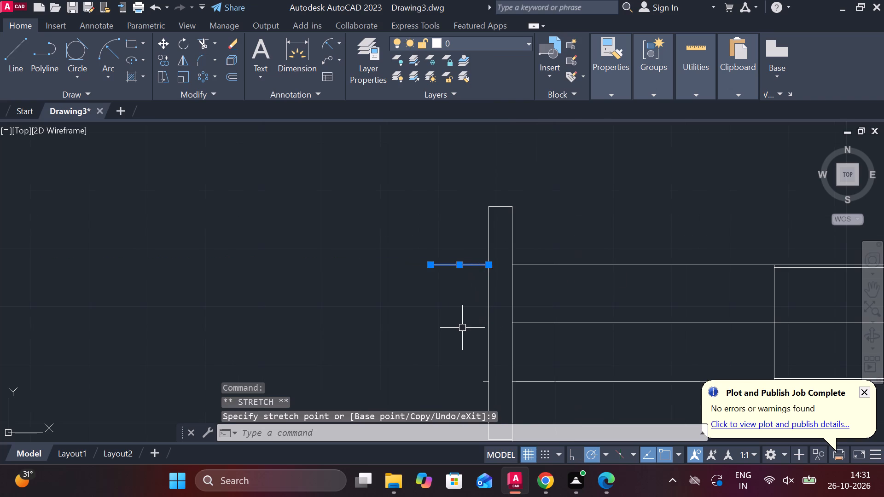
{"action": "key", "text": "Escape"}
Draw a 10-unit vertical line up from the baseline's outer end, continued by a freehand slanted segment.
{"action": "middle_click_drag", "start_coordinate": [415, 342], "coordinate": [463, 206]}
{"action": "scroll", "coordinate": [457, 228], "scroll_direction": "down", "scroll_amount": 1}
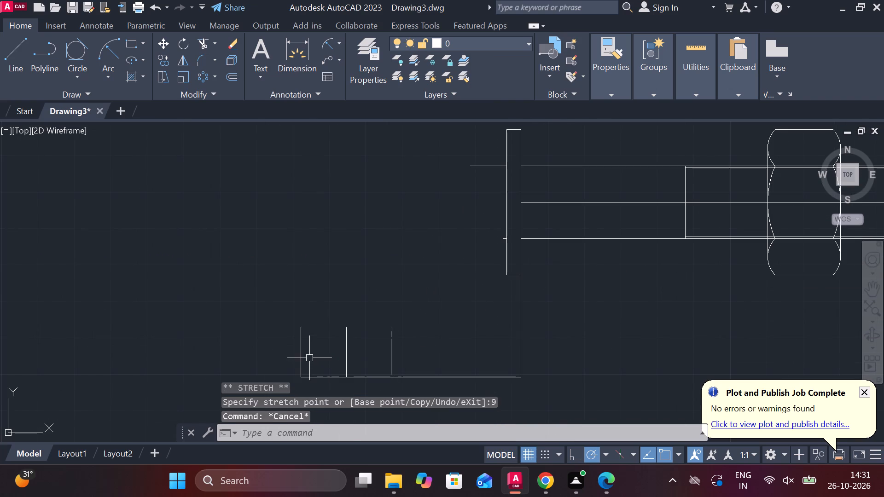
{"action": "key", "text": "l"}
{"action": "key", "text": "Return"}
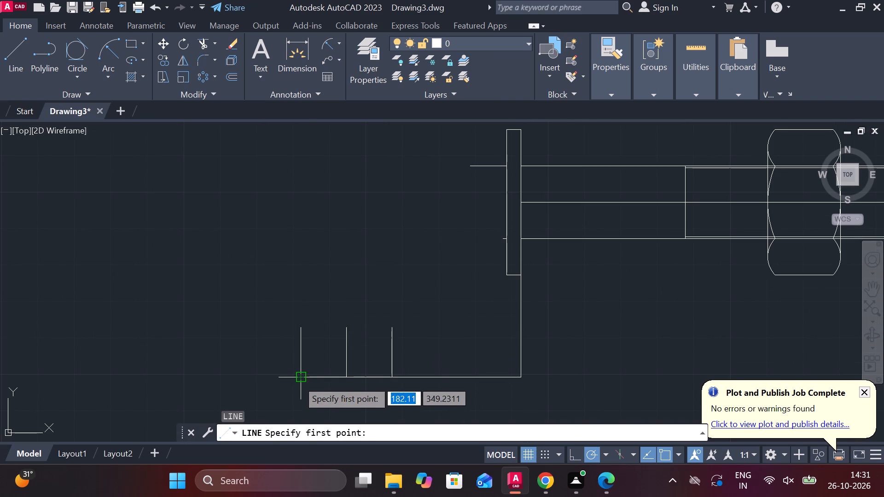
{"action": "left_click", "coordinate": [297, 380]}
{"action": "type", "text": "10"}
{"action": "key", "text": "Return"}
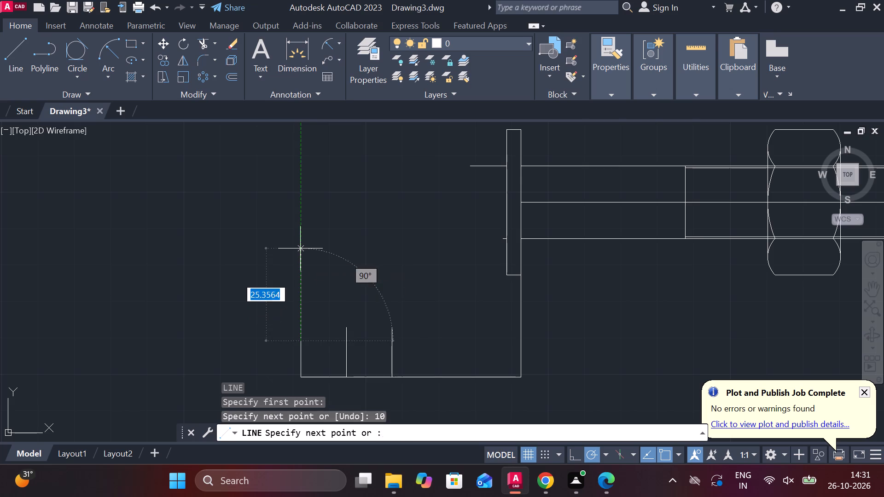
{"action": "left_click", "coordinate": [333, 247]}
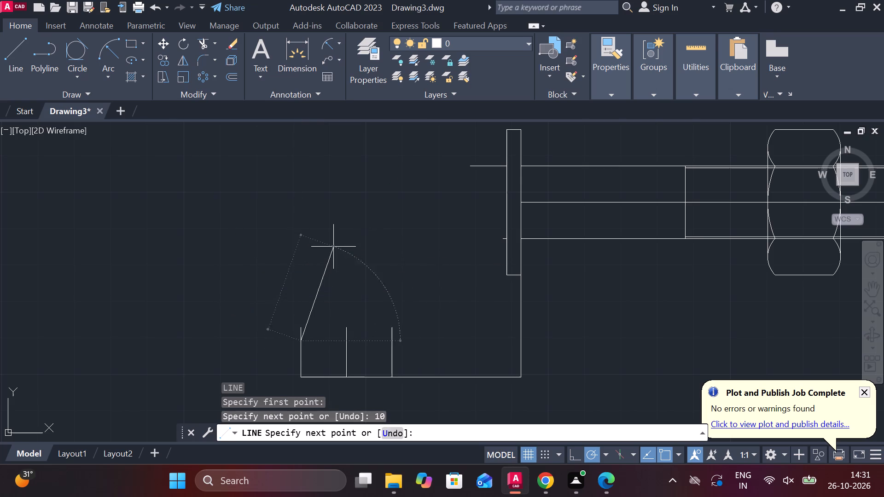
{"action": "key", "text": "Escape"}
Erase the longer offset line overlapping the 10-unit vertical line at the baseline's outer end.
{"action": "scroll", "coordinate": [305, 330], "scroll_direction": "up", "scroll_amount": 3}
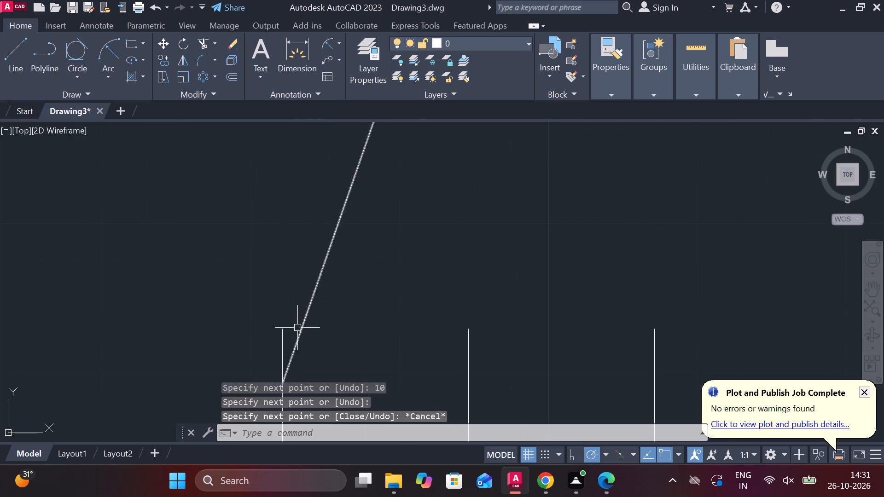
{"action": "left_click", "coordinate": [282, 338]}
{"action": "type", "text": "E"}
{"action": "key", "text": "space"}
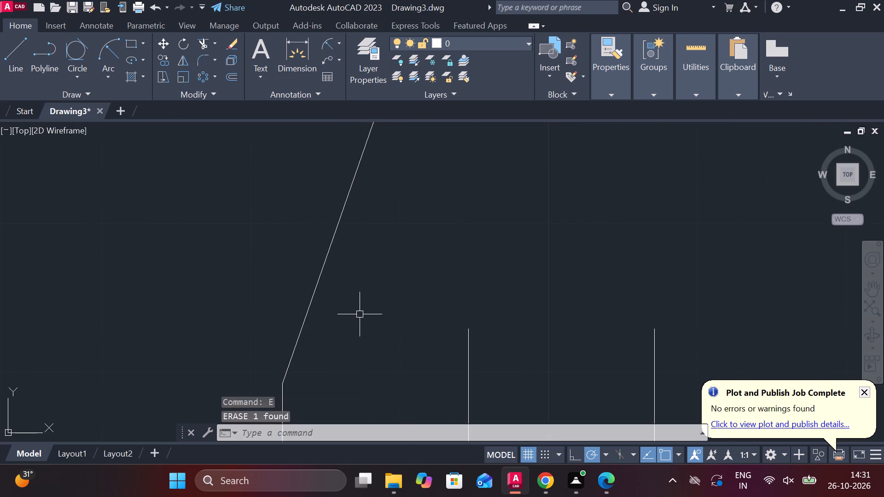
Erase the slanted segment rising from the top of the 10-unit vertical line.
{"action": "left_click", "coordinate": [321, 290]}
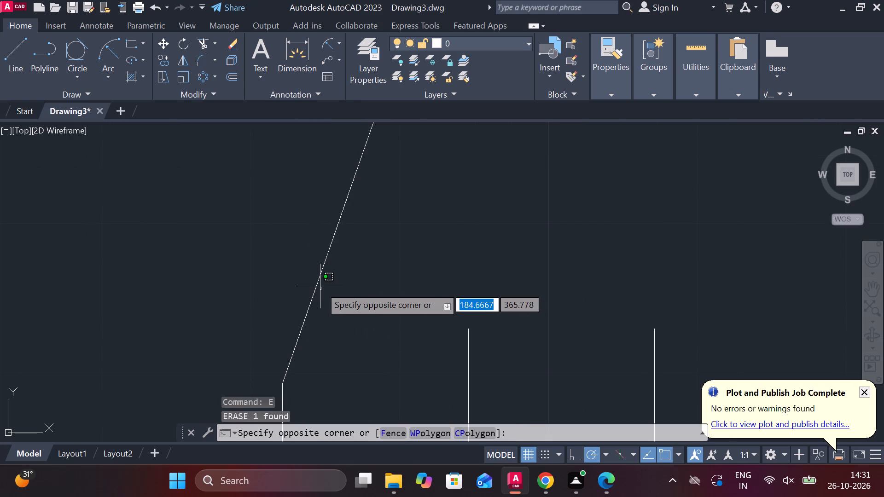
{"action": "left_click", "coordinate": [317, 283]}
{"action": "left_click", "coordinate": [326, 284]}
{"action": "left_click", "coordinate": [319, 284]}
{"action": "left_click", "coordinate": [317, 281]}
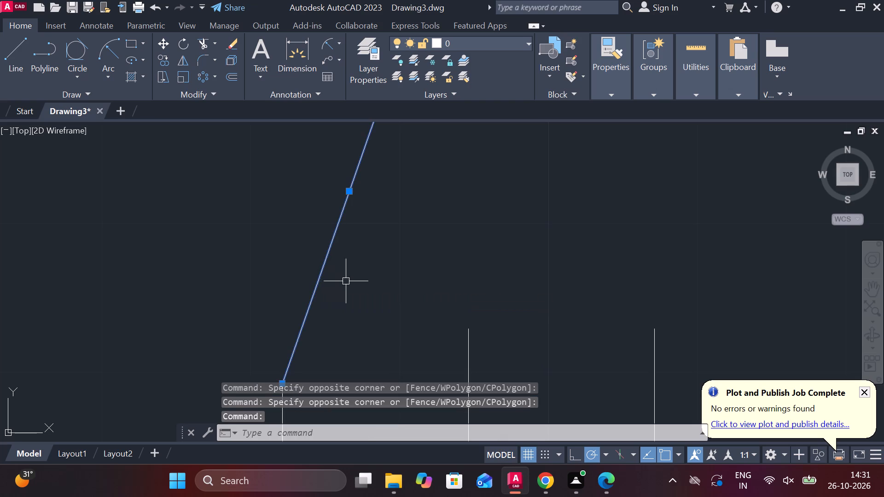
{"action": "type", "text": "E"}
{"action": "key", "text": "space"}
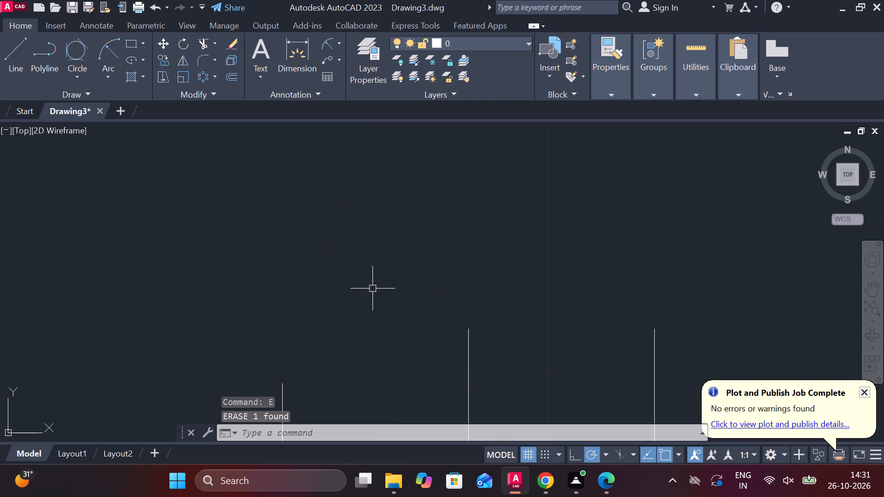
Draw a 10-unit horizontal line outward from the flange's outer face along the bolt's centre axis.
{"action": "scroll", "coordinate": [372, 289], "scroll_direction": "down", "scroll_amount": 3}
{"action": "middle_click_drag", "start_coordinate": [425, 259], "coordinate": [422, 260]}
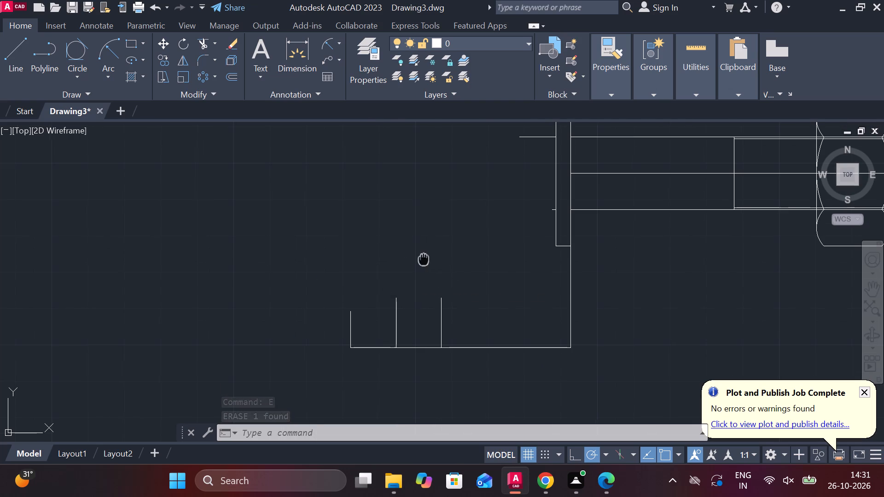
{"action": "middle_click_drag", "start_coordinate": [422, 260], "coordinate": [391, 288]}
{"action": "key", "text": "l"}
{"action": "key", "text": "Return"}
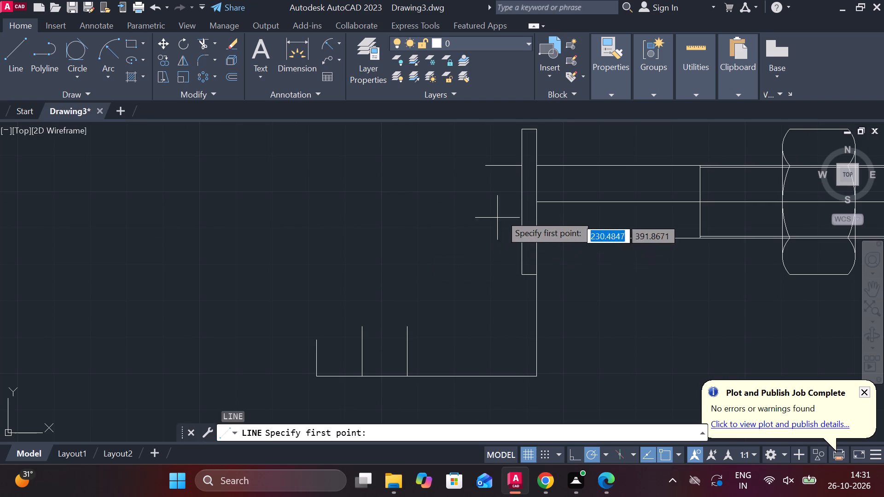
{"action": "left_click", "coordinate": [520, 204]}
{"action": "type", "text": "10"}
{"action": "key", "text": "Return"}
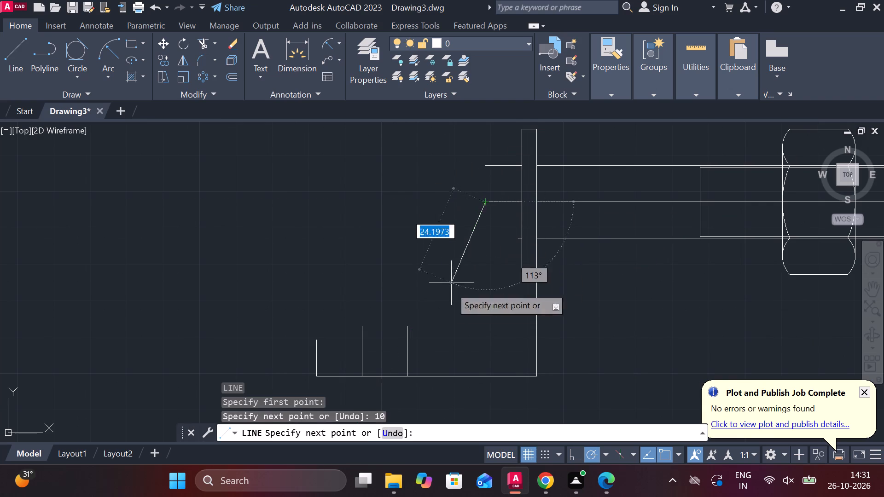
{"action": "key", "text": "Escape"}
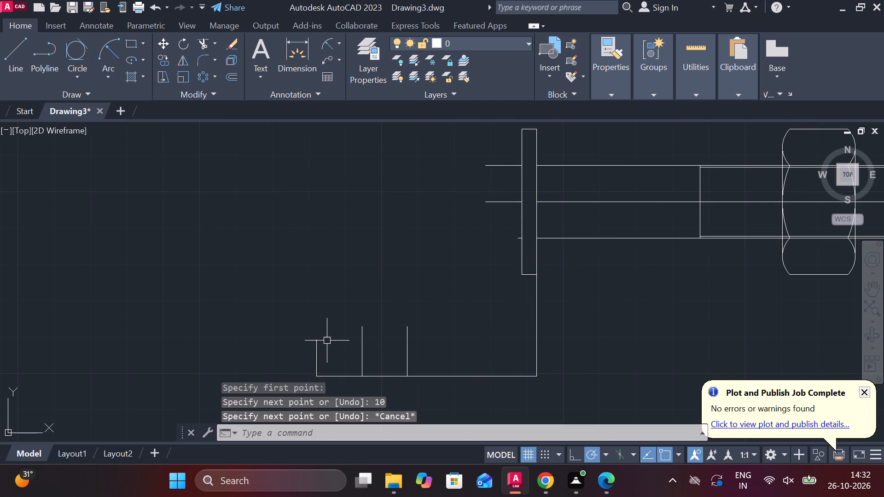
Draw a horizontal guide line from the top of the 10-unit vertical line across both neighbouring vertical lines.
{"action": "key", "text": "l"}
{"action": "key", "text": "Return"}
{"action": "left_click", "coordinate": [316, 344]}
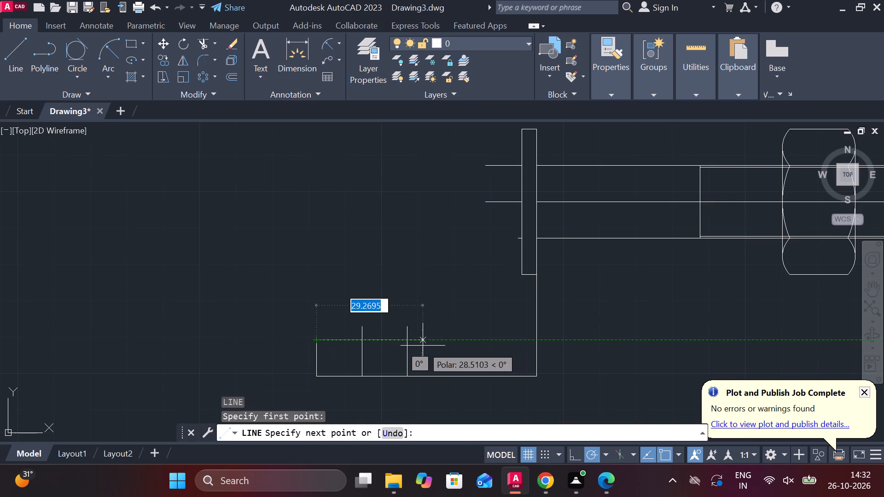
{"action": "left_click", "coordinate": [426, 345]}
{"action": "key", "text": "Escape"}
Trim the two vertical lines at the horizontal guide line and remove the guide line's remaining pieces.
{"action": "type", "text": "TR"}
{"action": "key", "text": "space"}
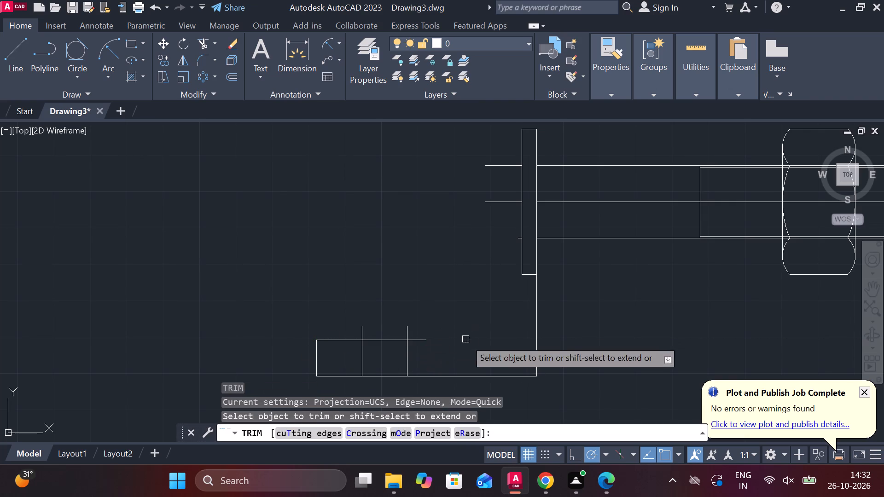
{"action": "left_click_drag", "start_coordinate": [426, 352], "coordinate": [361, 333]}
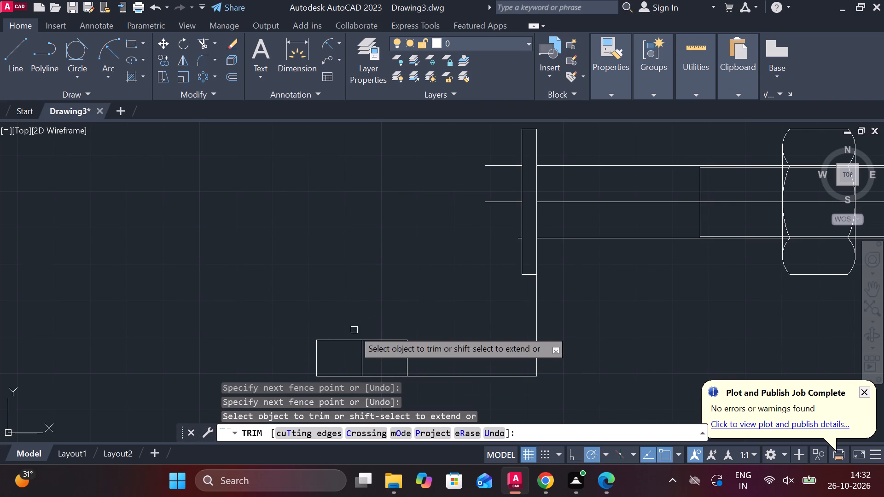
{"action": "left_click", "coordinate": [349, 338]}
{"action": "left_click", "coordinate": [388, 342]}
{"action": "key", "text": "Escape"}
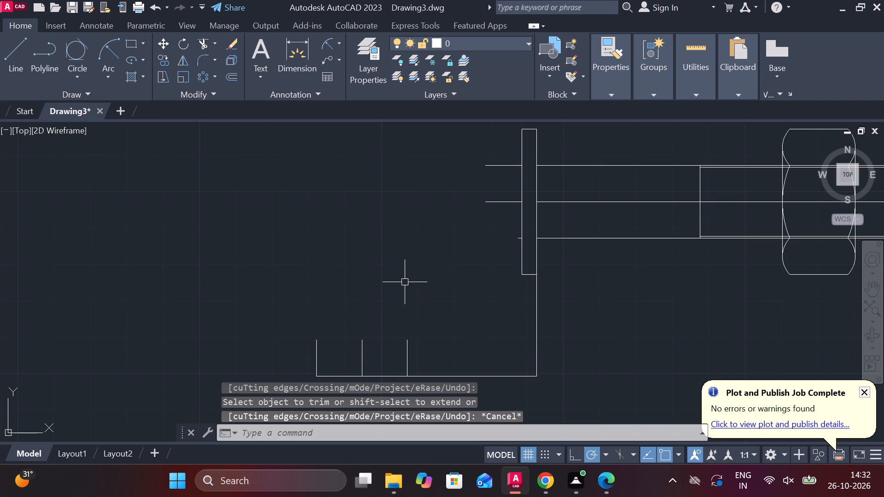
Fillet the middle vertical line and the centre-axis line outside the flange with a radius of 32.
{"action": "type", "text": "F R"}
{"action": "key", "text": "space"}
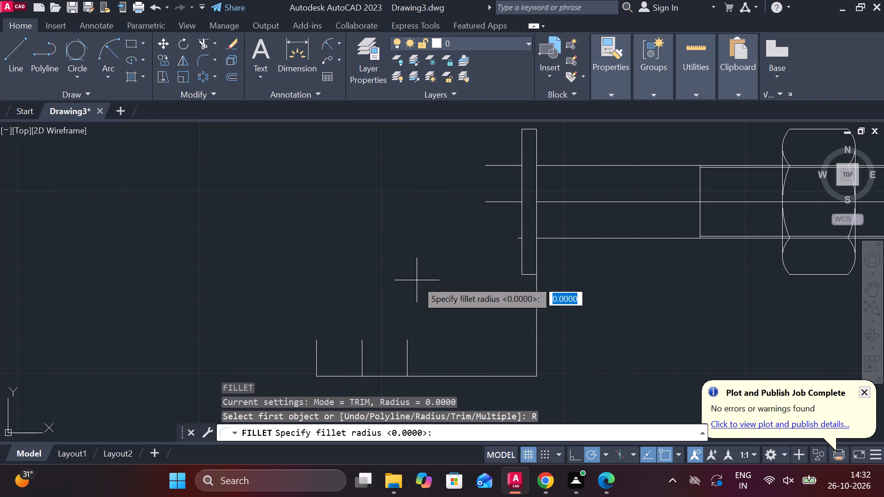
{"action": "type", "text": "32"}
{"action": "key", "text": "space"}
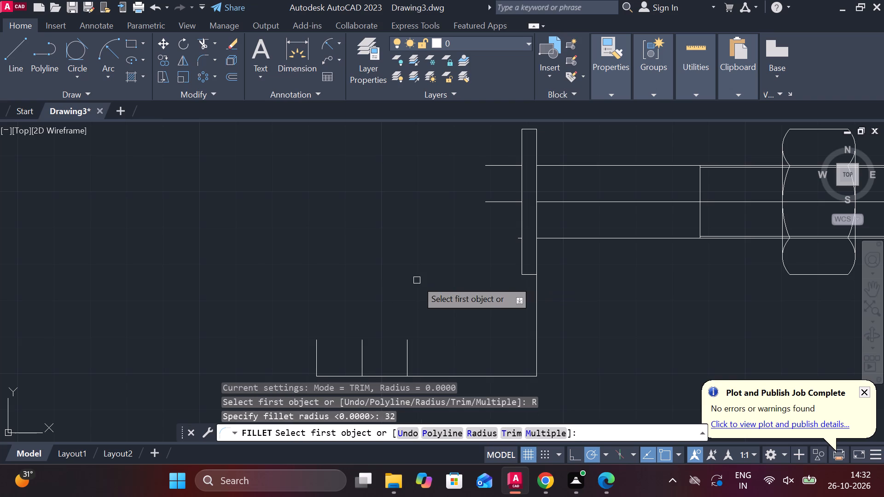
{"action": "left_click", "coordinate": [365, 338]}
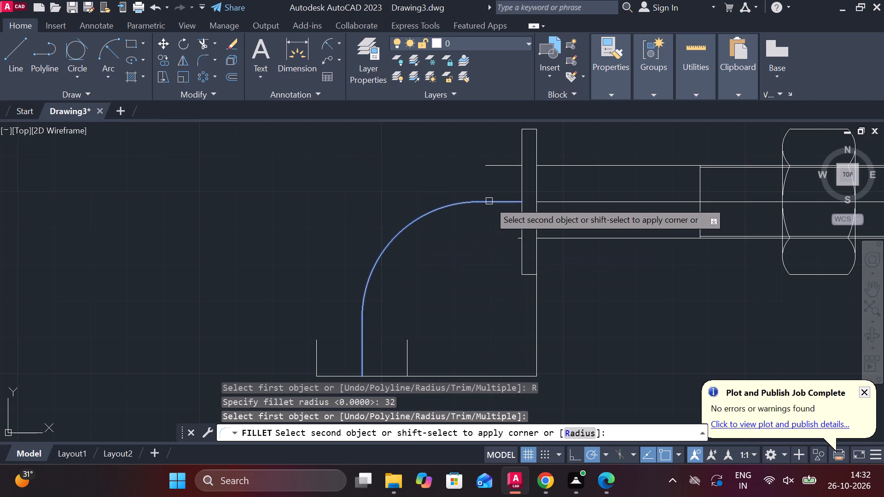
{"action": "left_click", "coordinate": [489, 201]}
Offset the fillet arc outward by 12.5 units.
{"action": "middle_click_drag", "start_coordinate": [537, 324], "coordinate": [512, 255]}
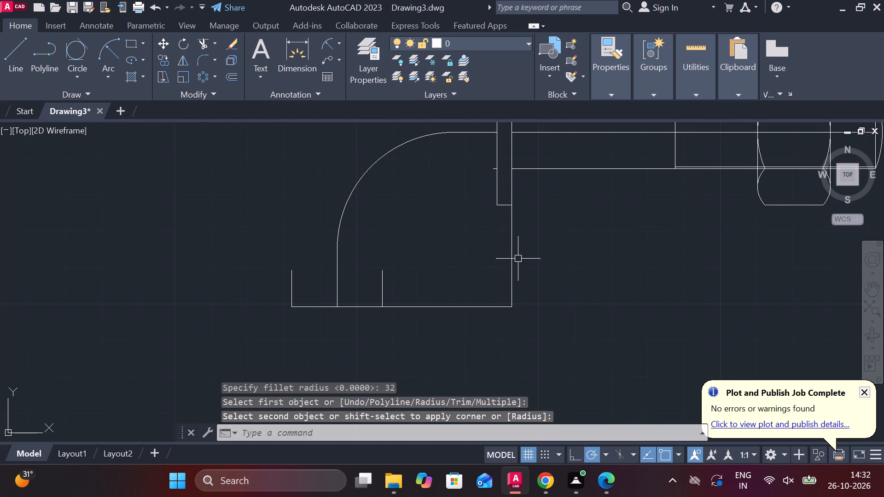
{"action": "middle_click_drag", "start_coordinate": [589, 328], "coordinate": [594, 333]}
{"action": "middle_click_drag", "start_coordinate": [510, 300], "coordinate": [538, 380]}
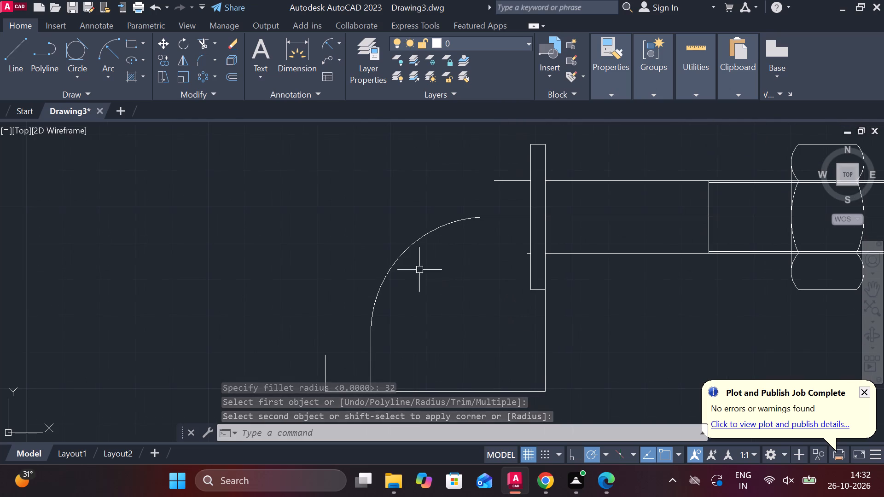
{"action": "left_click", "coordinate": [400, 250]}
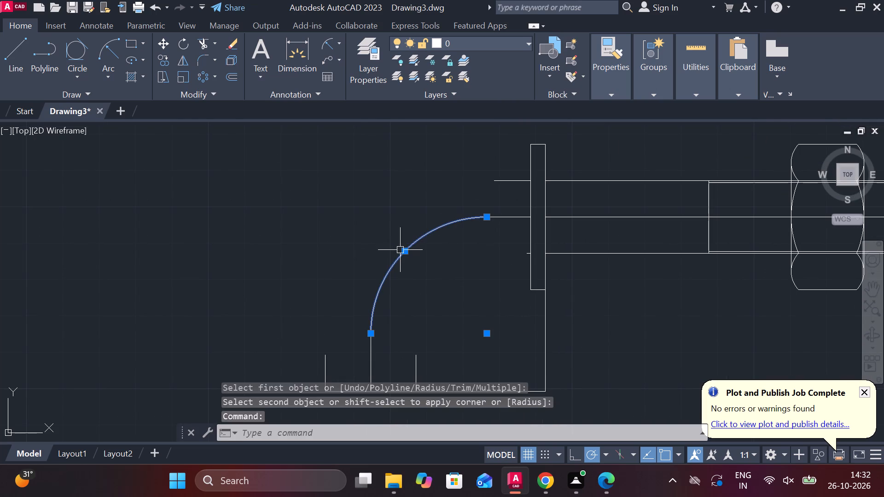
{"action": "key", "text": "o"}
{"action": "key", "text": "Return"}
{"action": "key", "text": "Return"}
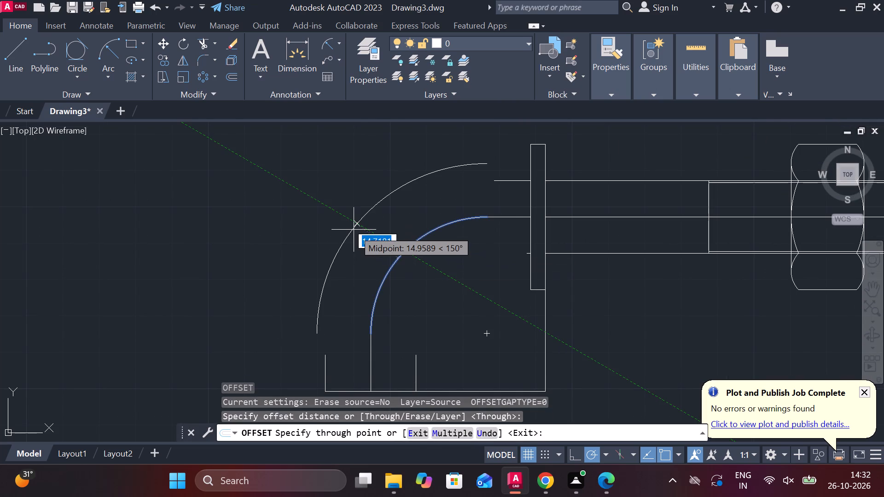
{"action": "type", "text": "12."}
{"action": "key", "text": "5"}
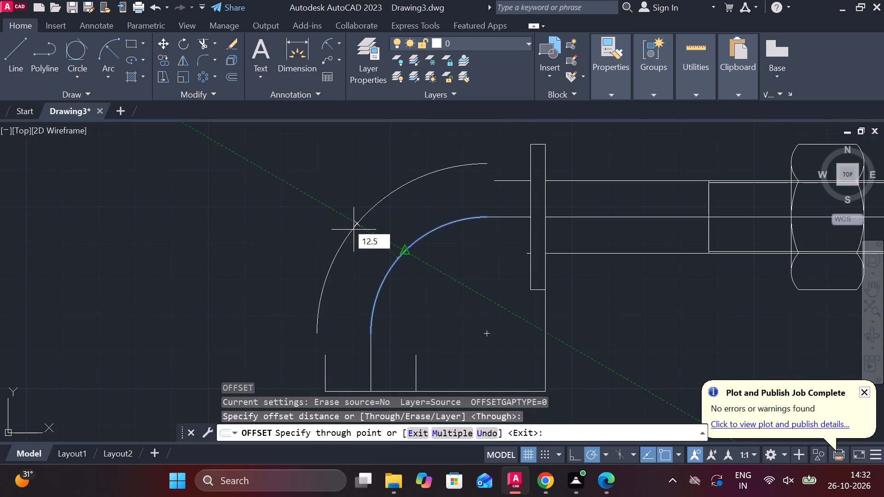
{"action": "key", "text": "Return"}
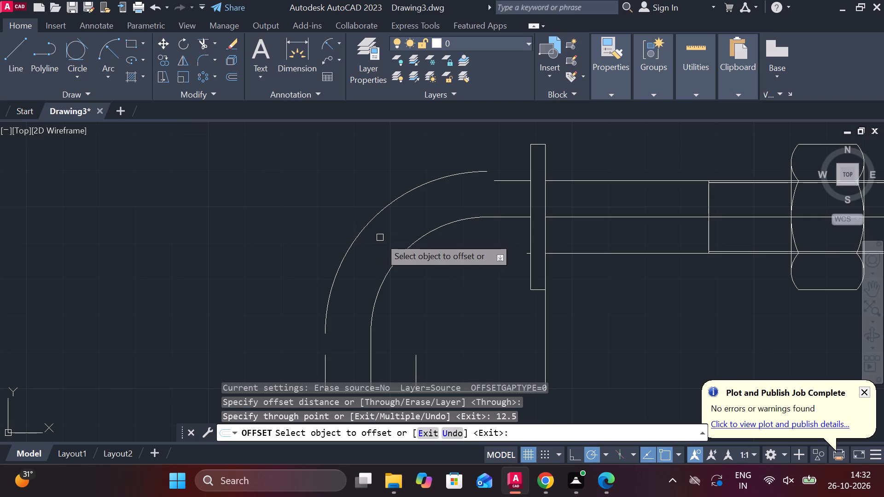
{"action": "middle_click_drag", "start_coordinate": [411, 284], "coordinate": [413, 266]}
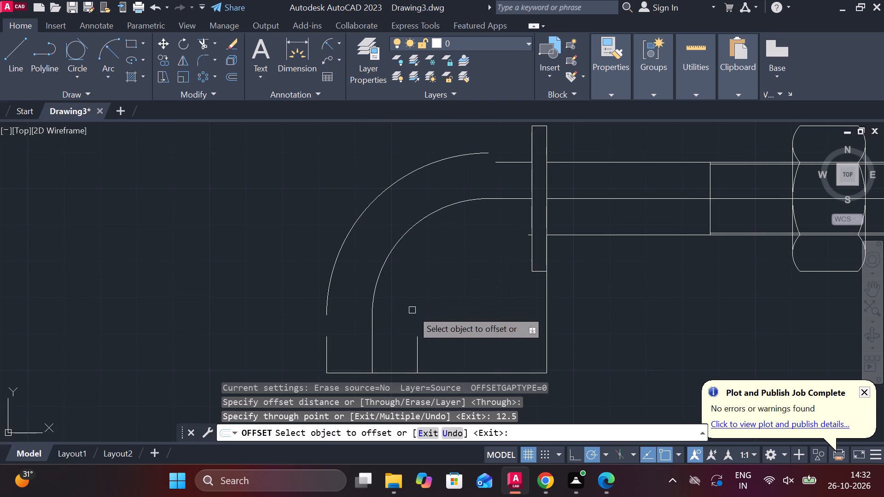
{"action": "key", "text": "Escape"}
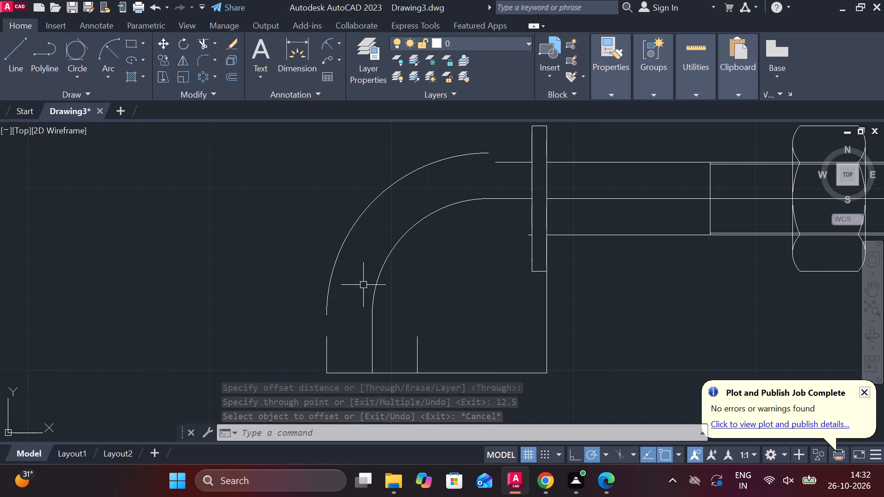
Erase the upper and lower horizontal stubs on the flange's outer face.
{"action": "left_click", "coordinate": [521, 161]}
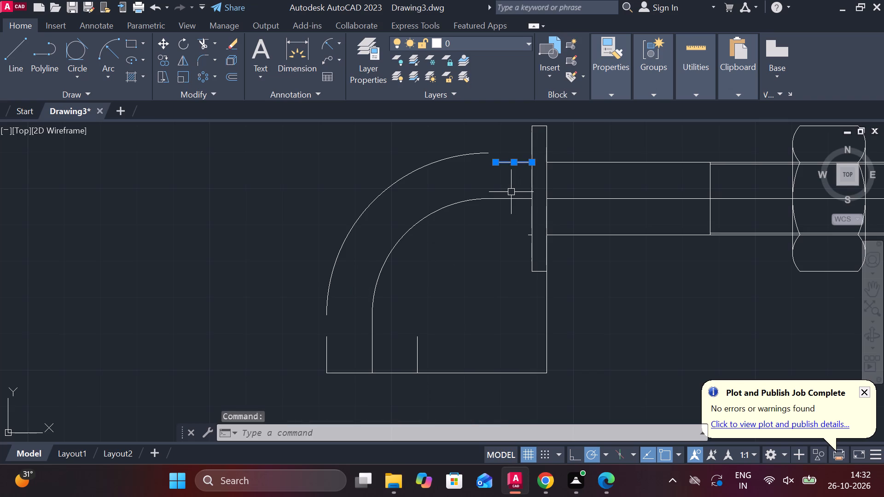
{"action": "type", "text": "E"}
{"action": "key", "text": "space"}
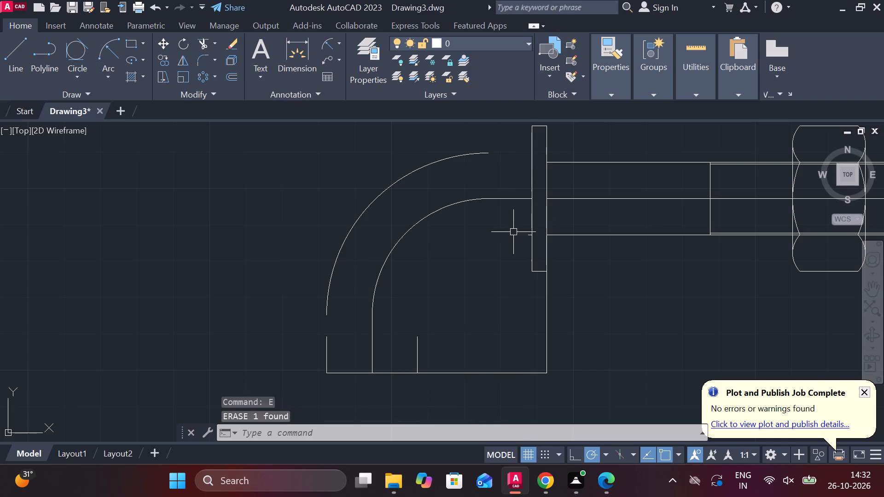
{"action": "left_click", "coordinate": [528, 235]}
{"action": "type", "text": "E"}
{"action": "key", "text": "space"}
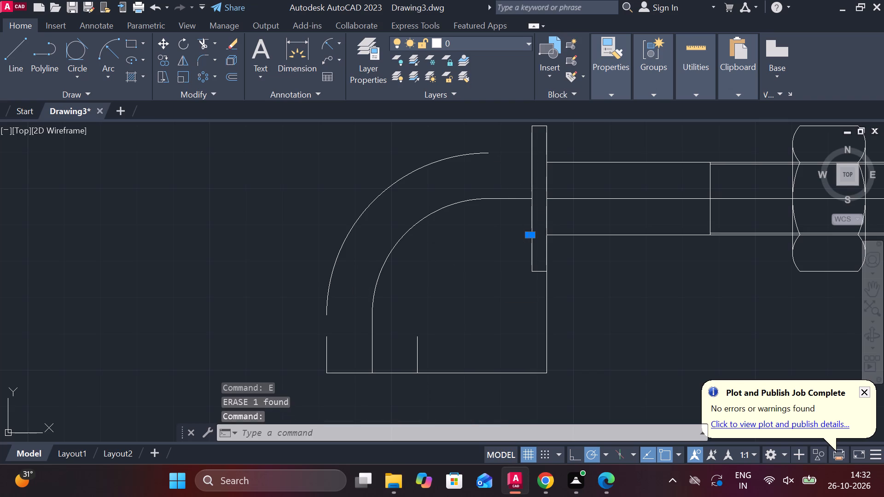
Offset the middle fillet arc inward by 12.5 units.
{"action": "left_click", "coordinate": [417, 224]}
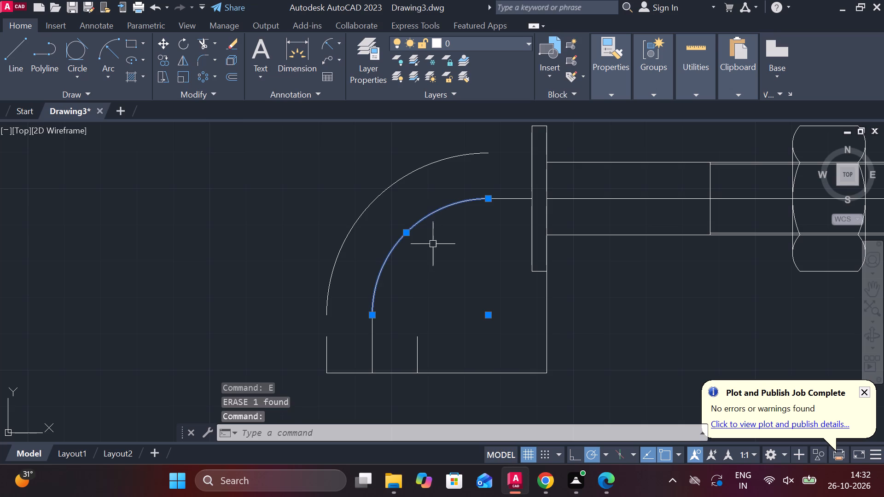
{"action": "key", "text": "o"}
{"action": "key", "text": "Return"}
{"action": "key", "text": "Return"}
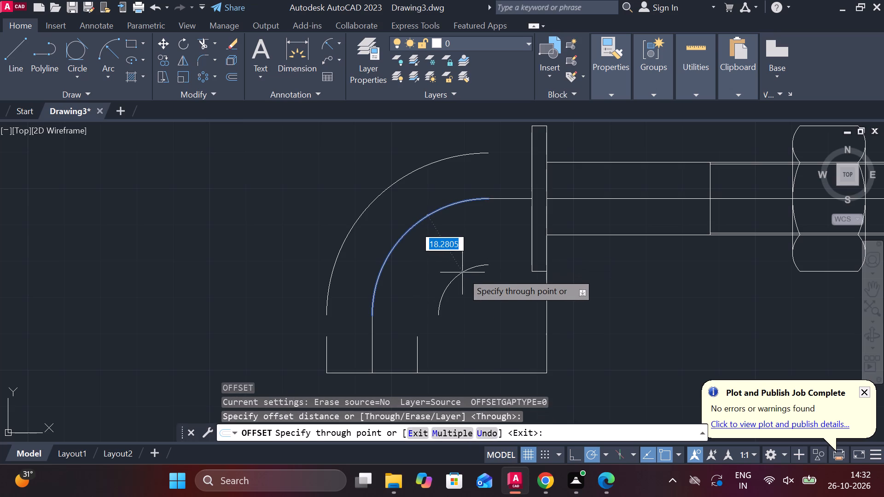
{"action": "type", "text": "12.5"}
{"action": "key", "text": "Return"}
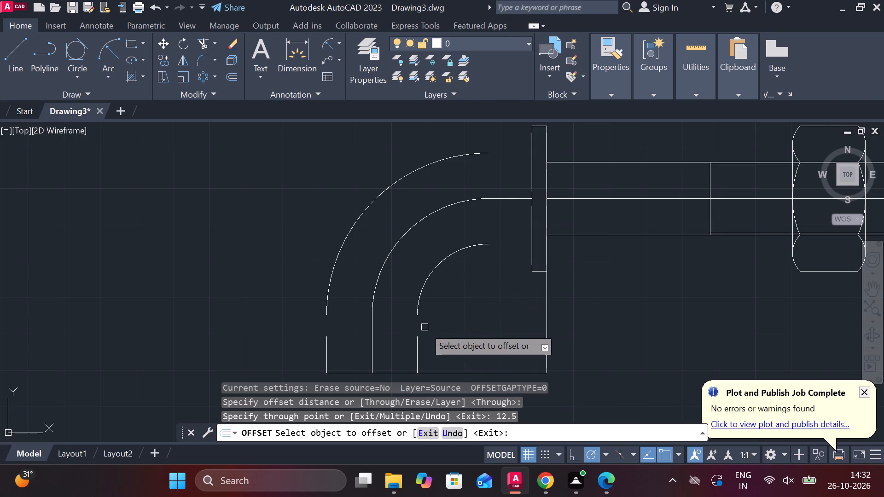
{"action": "key", "text": "Escape"}
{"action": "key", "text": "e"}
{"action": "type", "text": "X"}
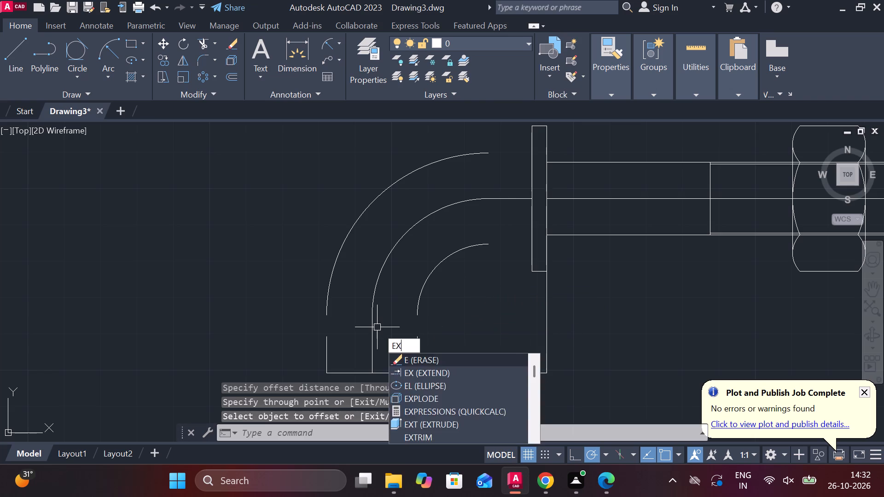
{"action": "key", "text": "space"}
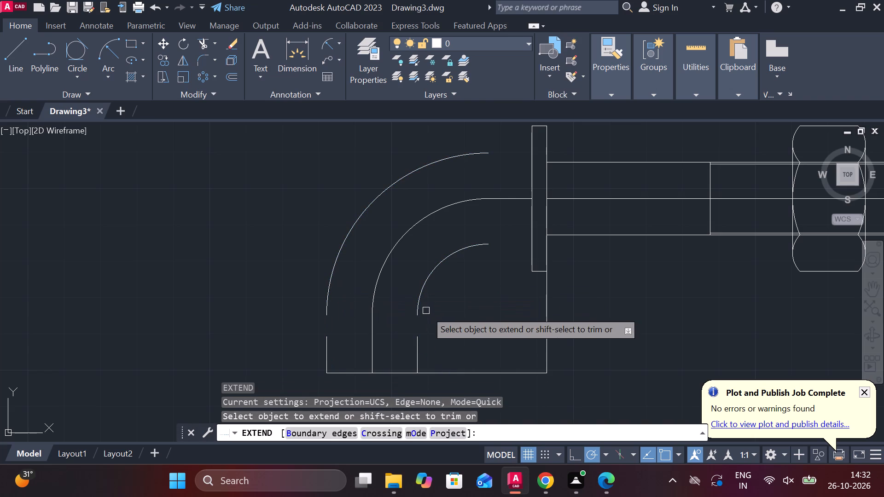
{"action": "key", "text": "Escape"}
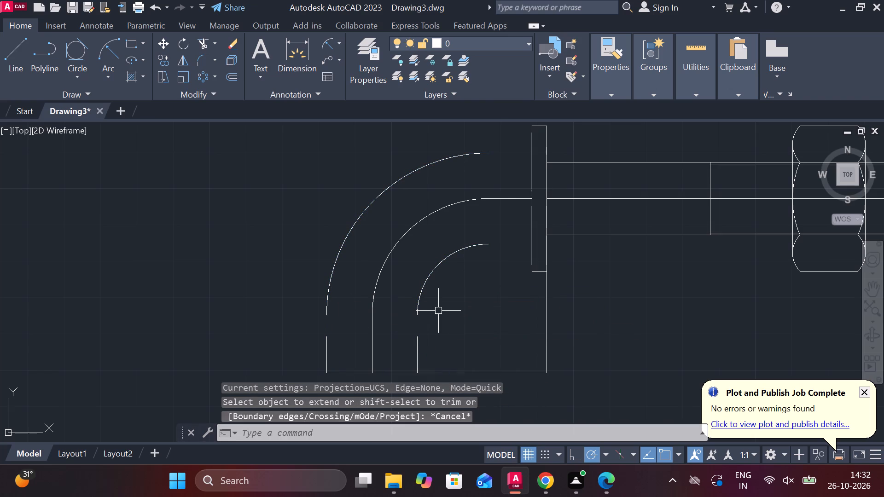
Blend the lower ends of the inner and outer arcs with the short vertical lines below them.
{"action": "type", "text": "BL"}
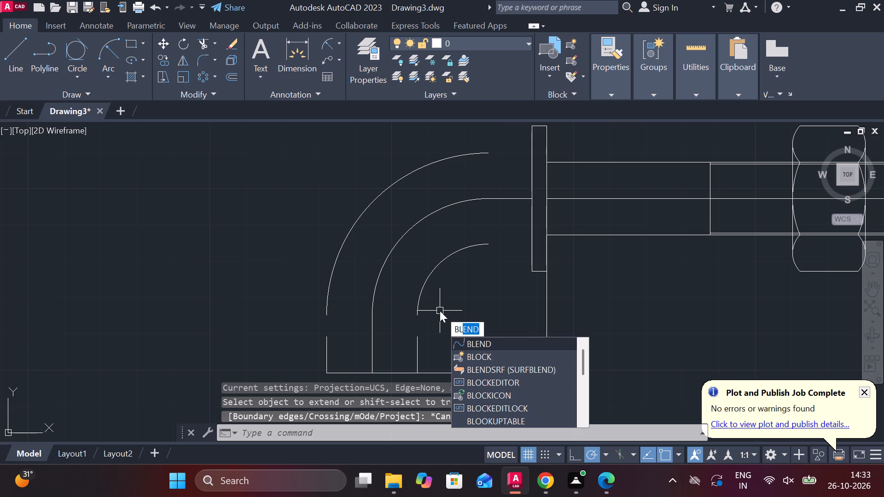
{"action": "left_click", "coordinate": [476, 346]}
{"action": "left_click", "coordinate": [416, 307]}
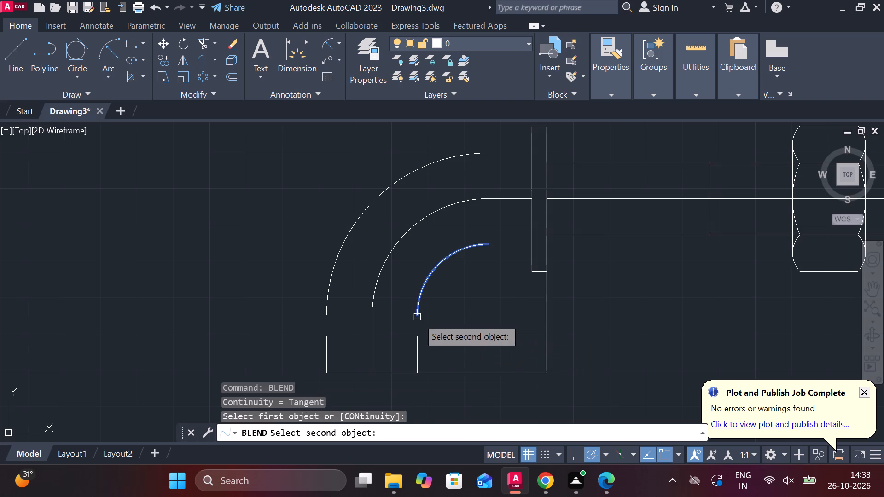
{"action": "left_click", "coordinate": [418, 352]}
{"action": "key", "text": "space"}
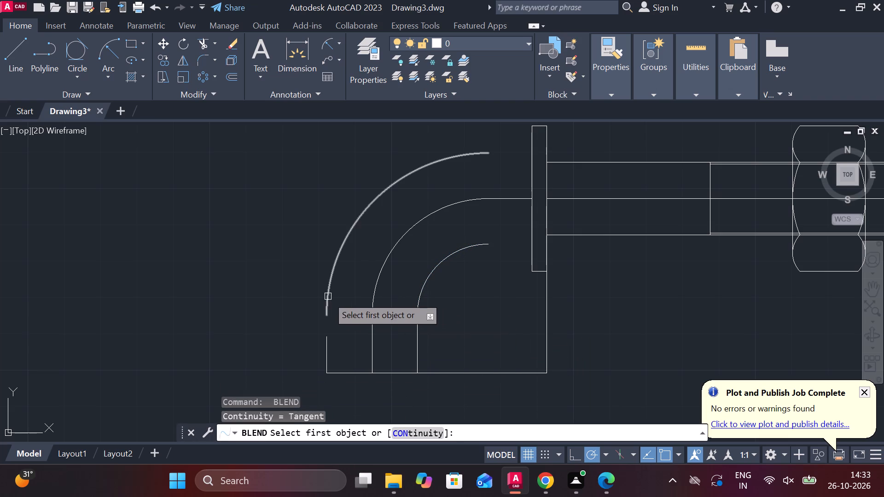
{"action": "left_click", "coordinate": [325, 301]}
{"action": "left_click", "coordinate": [325, 347]}
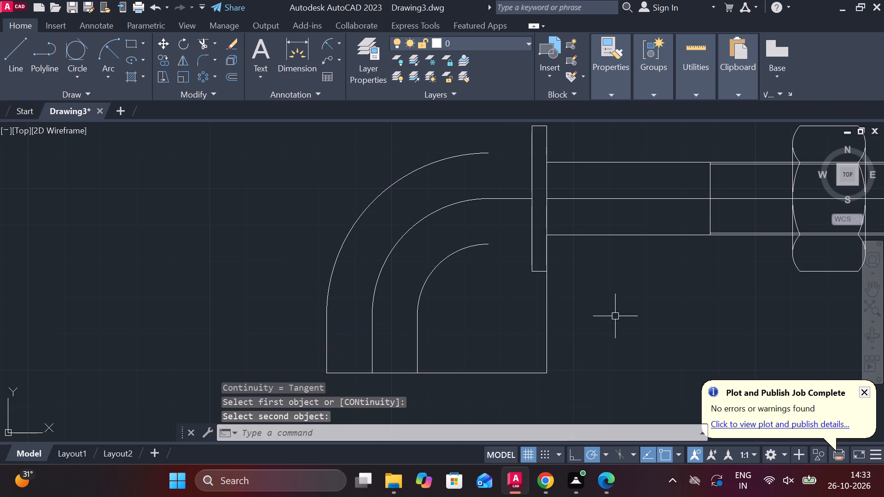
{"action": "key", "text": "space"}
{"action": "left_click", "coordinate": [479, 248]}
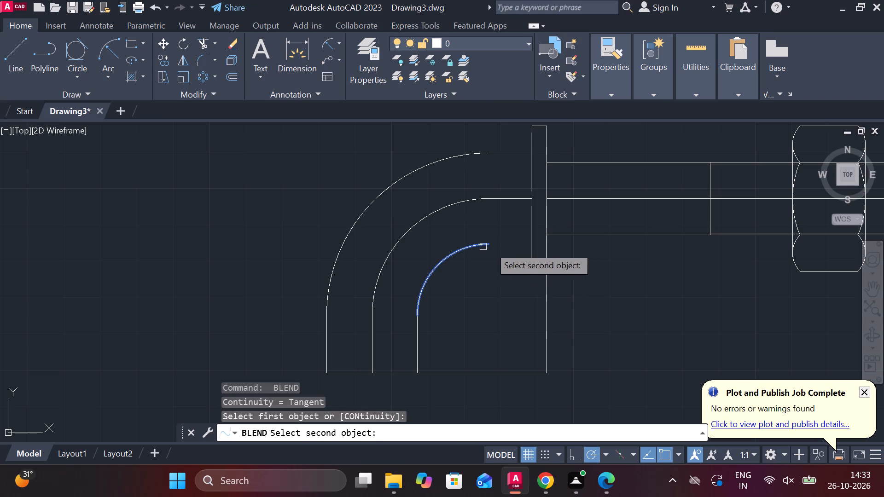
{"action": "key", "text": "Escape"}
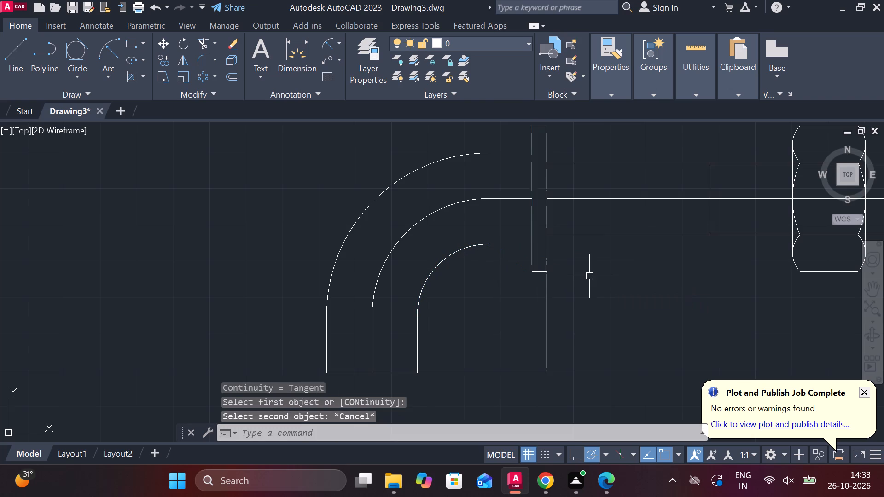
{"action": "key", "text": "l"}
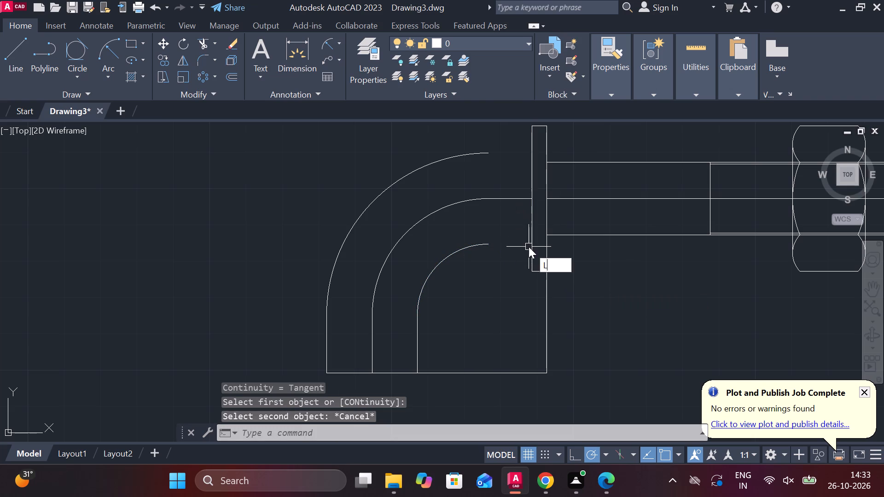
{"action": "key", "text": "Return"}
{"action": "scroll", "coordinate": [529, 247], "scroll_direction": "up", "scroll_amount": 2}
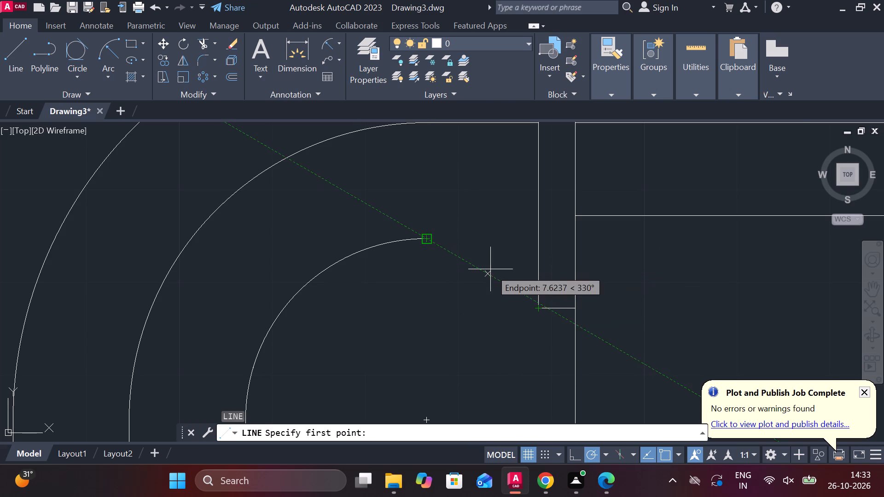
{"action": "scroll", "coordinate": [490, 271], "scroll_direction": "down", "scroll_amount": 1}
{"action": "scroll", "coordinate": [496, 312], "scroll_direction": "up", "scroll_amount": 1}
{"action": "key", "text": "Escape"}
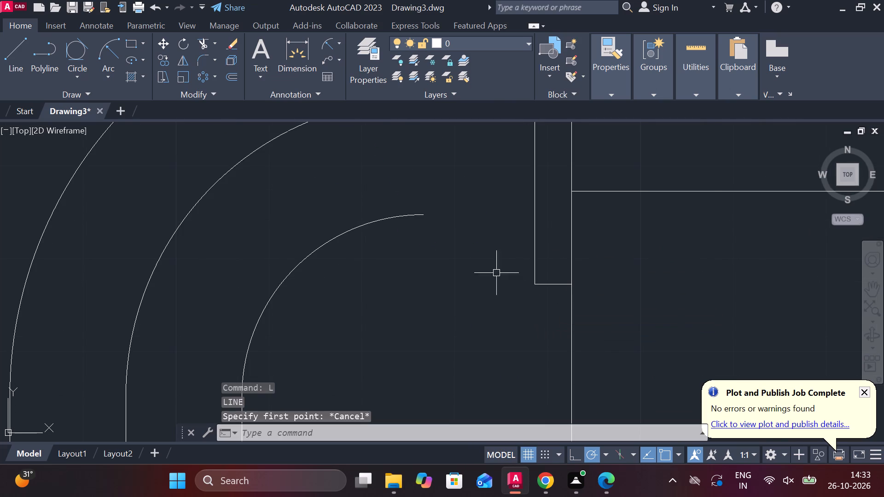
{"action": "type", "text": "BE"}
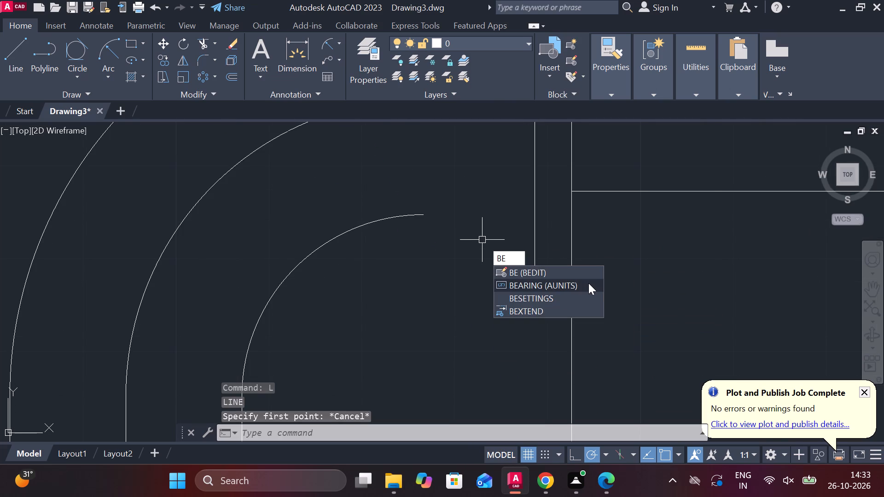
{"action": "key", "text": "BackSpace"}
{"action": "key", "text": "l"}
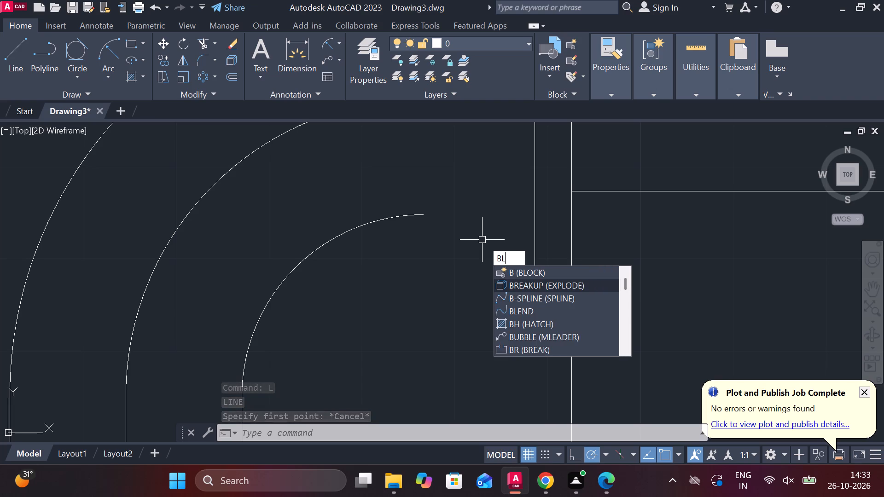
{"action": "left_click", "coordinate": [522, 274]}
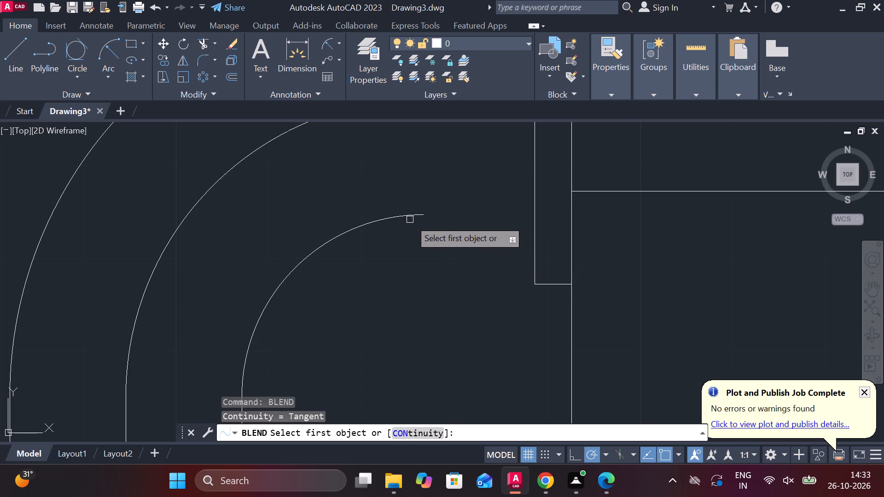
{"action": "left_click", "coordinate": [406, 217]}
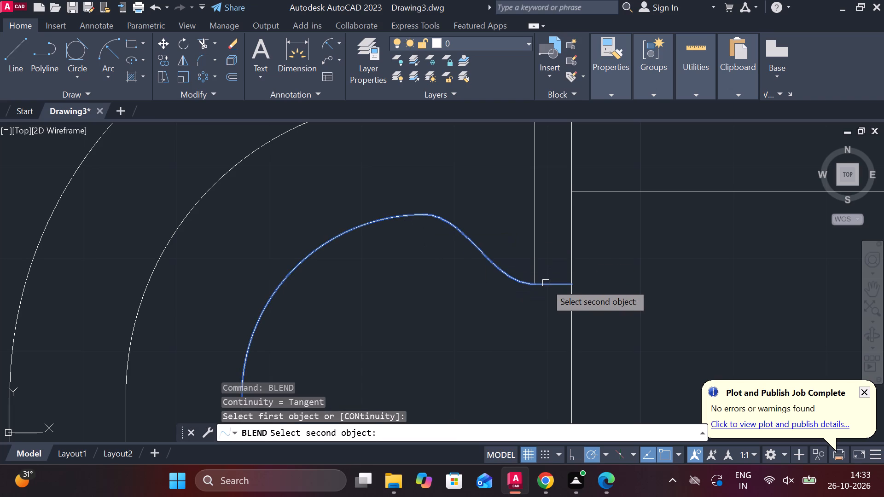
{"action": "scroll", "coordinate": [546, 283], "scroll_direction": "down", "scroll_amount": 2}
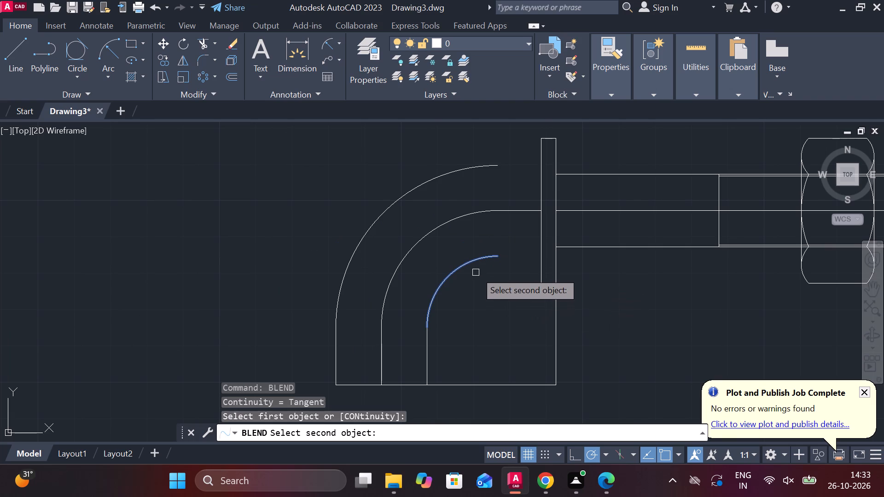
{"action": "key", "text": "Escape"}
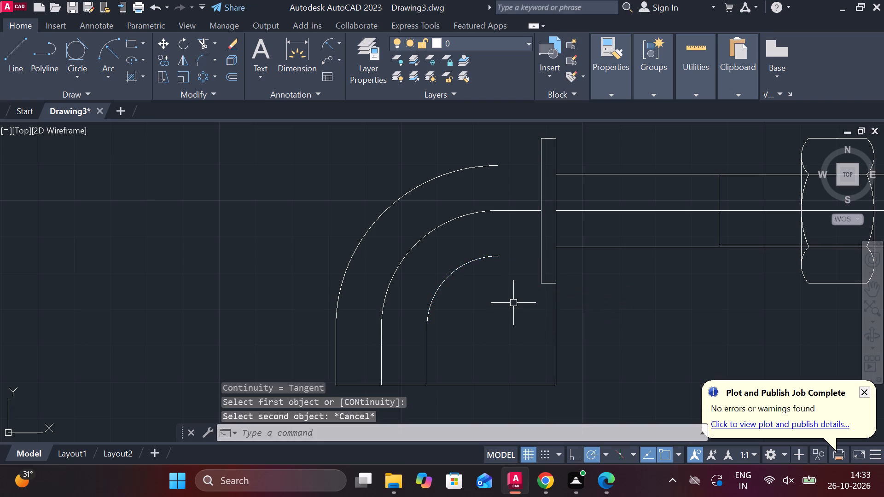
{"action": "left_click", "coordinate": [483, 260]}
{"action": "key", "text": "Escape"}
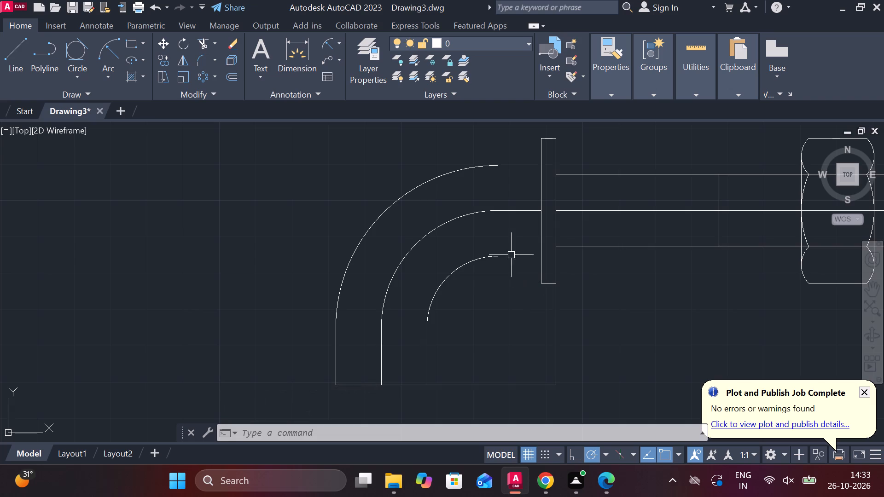
Draw horizontal lines joining the upper ends of the inner and outer hook arcs to the flange's hook-side face.
{"action": "scroll", "coordinate": [512, 263], "scroll_direction": "up", "scroll_amount": 1}
{"action": "key", "text": "l"}
{"action": "key", "text": "Return"}
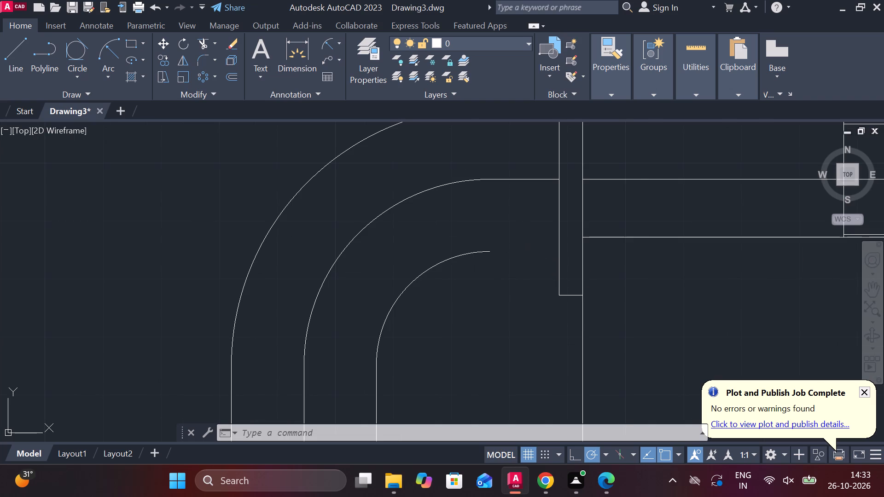
{"action": "left_click", "coordinate": [495, 248]}
{"action": "left_click", "coordinate": [562, 253]}
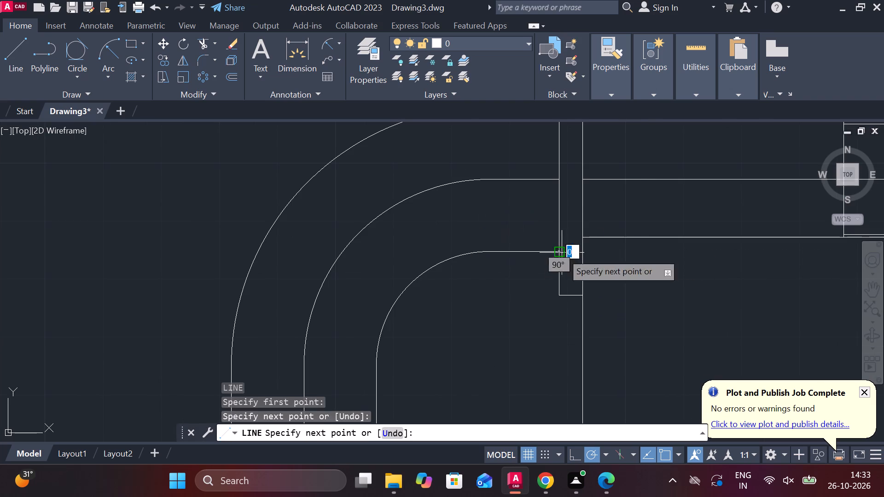
{"action": "key", "text": "Escape"}
{"action": "scroll", "coordinate": [573, 250], "scroll_direction": "down", "scroll_amount": 1}
{"action": "key", "text": "space"}
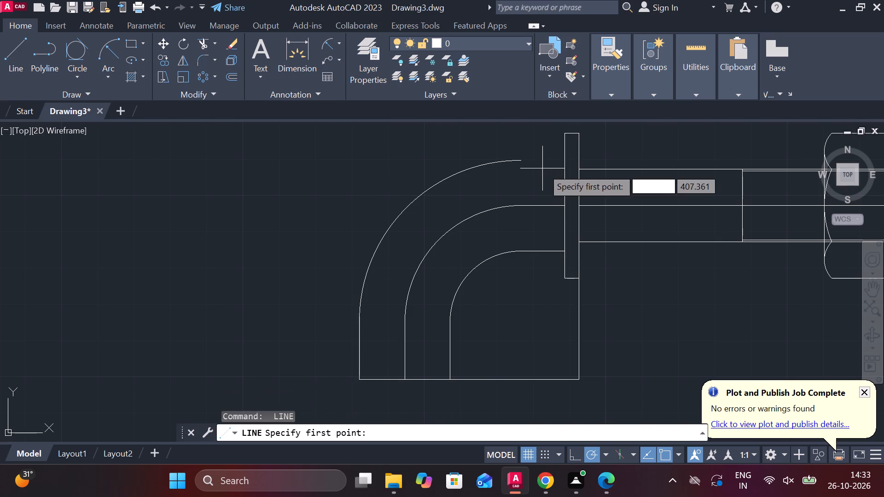
{"action": "left_click", "coordinate": [522, 164]}
{"action": "left_click", "coordinate": [569, 163]}
{"action": "key", "text": "Escape"}
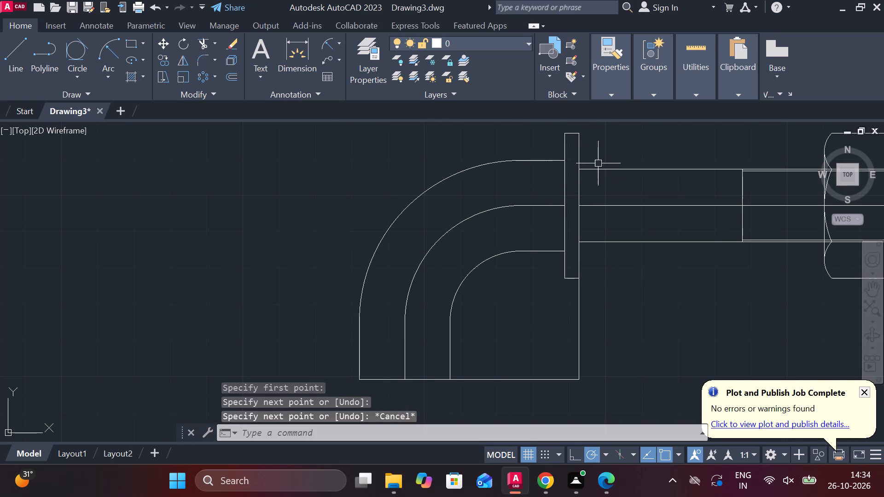
Trim the flange's hook-side face between the middle and inner hook lines.
{"action": "type", "text": "TR"}
{"action": "key", "text": "space"}
{"action": "left_click", "coordinate": [565, 238]}
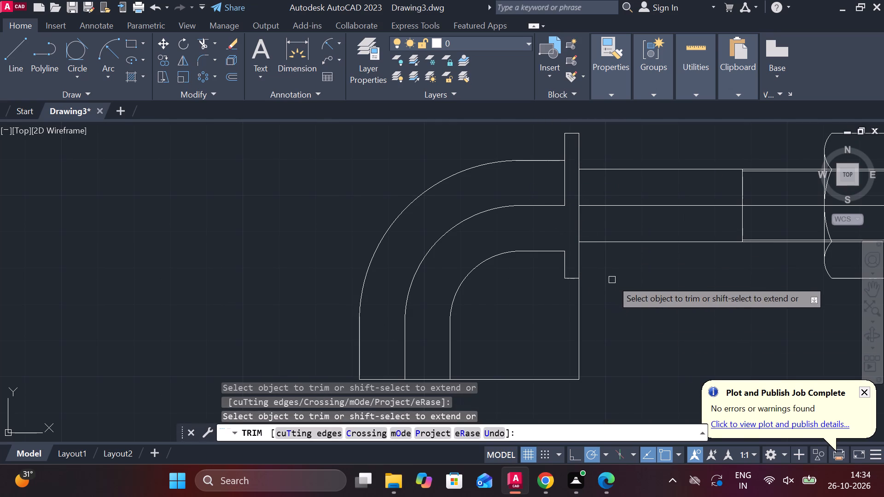
{"action": "key", "text": "Escape"}
Fillet the inner hook line and the flange's lower hook-side face with radius 7.
{"action": "type", "text": "F R 7"}
{"action": "key", "text": "Return"}
{"action": "left_click", "coordinate": [534, 251]}
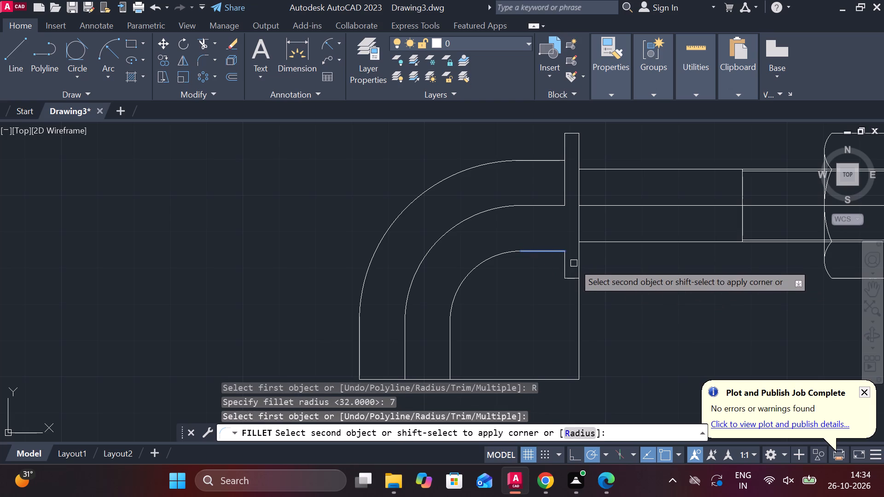
{"action": "left_click", "coordinate": [564, 263]}
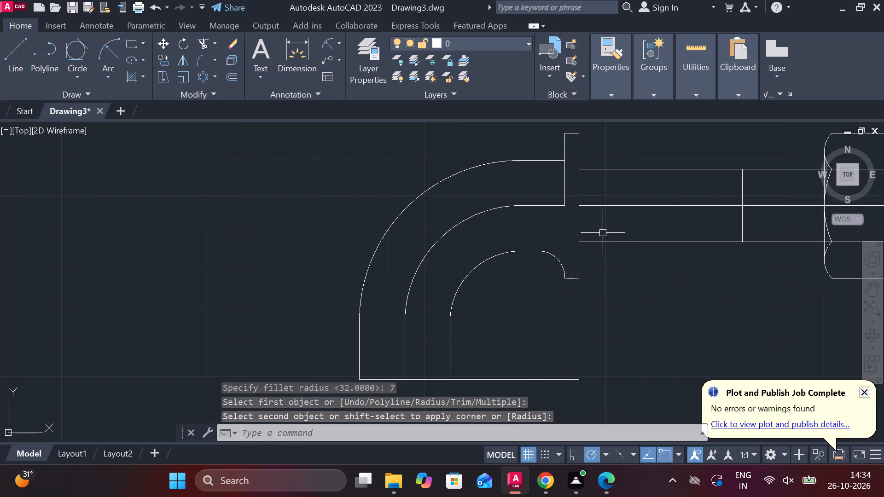
Extend the flange's remaining hook-side face line down to the end of the new lower fillet.
{"action": "key", "text": "e"}
{"action": "key", "text": "c"}
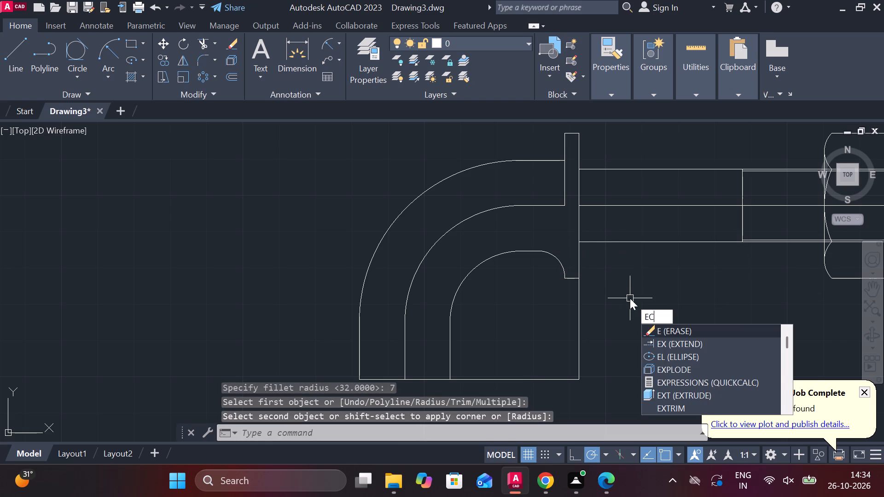
{"action": "key", "text": "Escape"}
{"action": "type", "text": "EX"}
{"action": "key", "text": "space"}
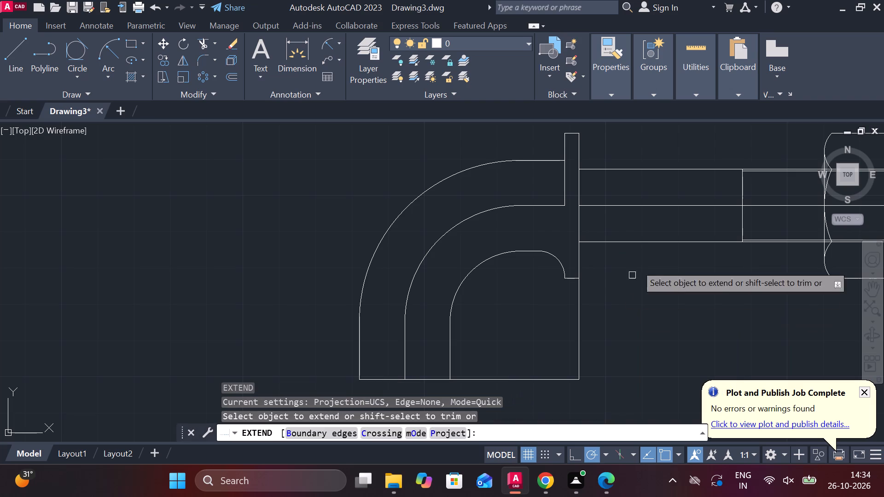
{"action": "left_click", "coordinate": [562, 191]}
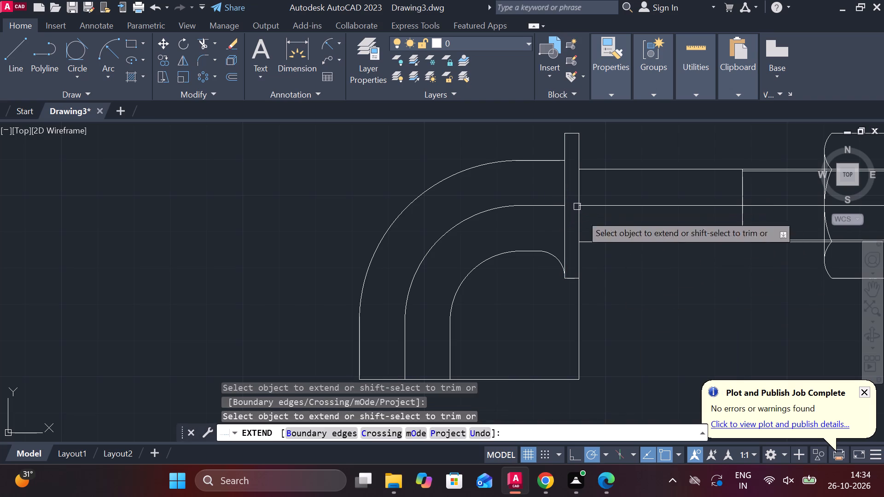
{"action": "scroll", "coordinate": [630, 289], "scroll_direction": "down", "scroll_amount": 1}
{"action": "key", "text": "Escape"}
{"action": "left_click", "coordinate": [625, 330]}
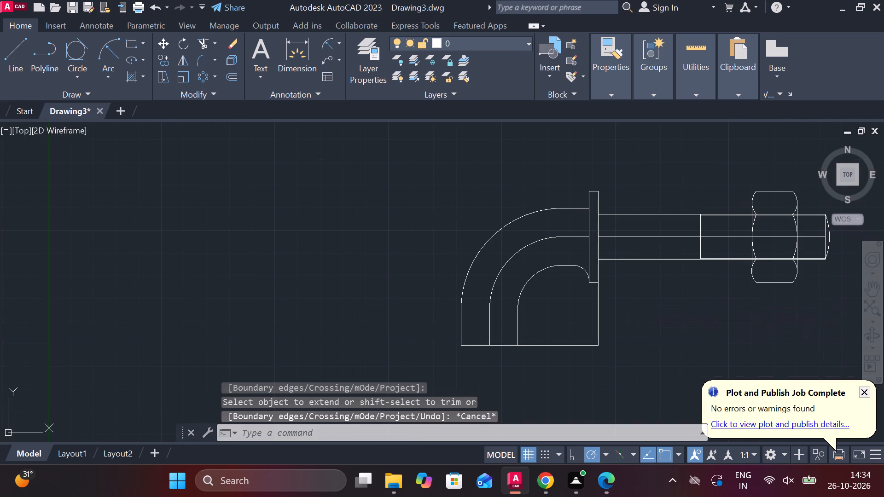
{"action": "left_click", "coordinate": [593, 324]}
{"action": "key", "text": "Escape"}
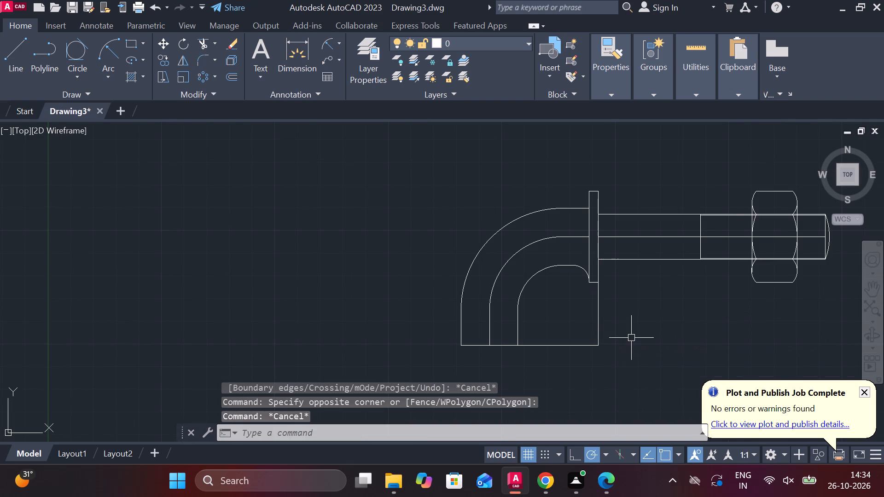
Trim away the vertical line below the flange and the base line beyond the hook's inner edge.
{"action": "type", "text": "TR"}
{"action": "key", "text": "space"}
{"action": "left_click_drag", "start_coordinate": [568, 336], "coordinate": [616, 308]}
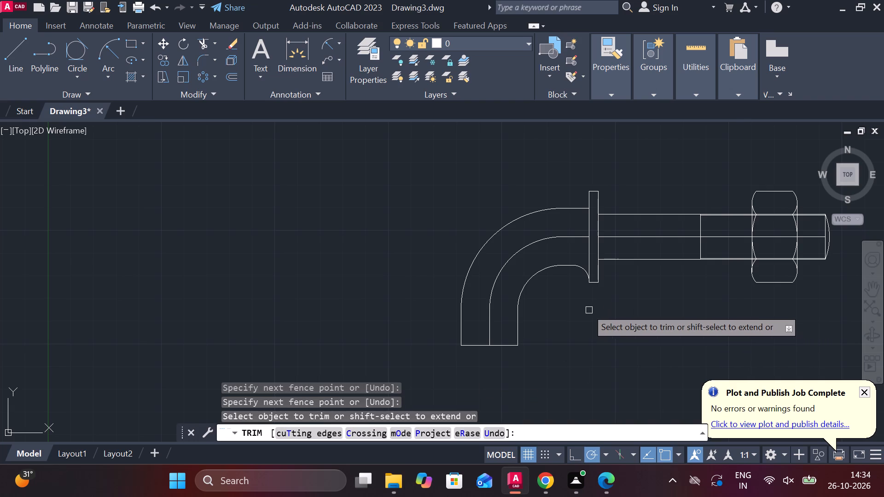
{"action": "middle_click_drag", "start_coordinate": [585, 345], "coordinate": [579, 372]}
{"action": "scroll", "coordinate": [578, 310], "scroll_direction": "up", "scroll_amount": 2}
{"action": "key", "text": "Escape"}
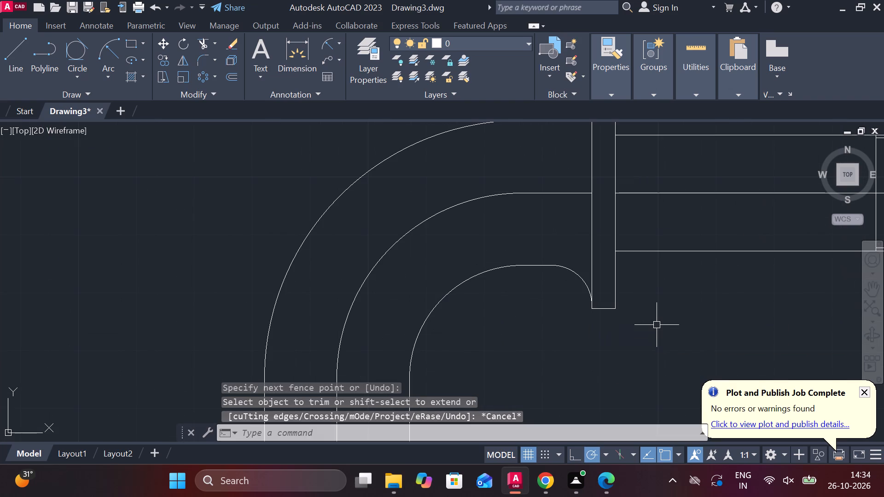
Trim away the flange's hook-side face above the middle hook line.
{"action": "type", "text": "TR"}
{"action": "key", "text": "space"}
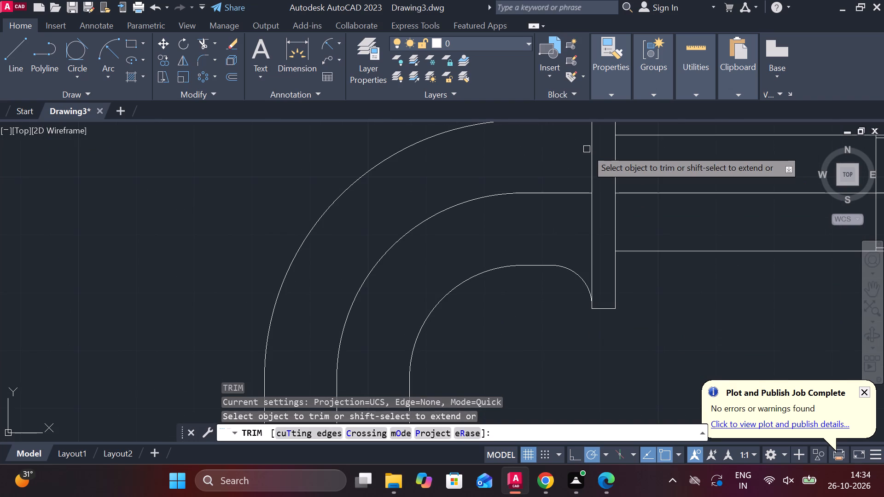
{"action": "left_click", "coordinate": [587, 147]}
{"action": "left_click", "coordinate": [593, 143]}
{"action": "middle_click_drag", "start_coordinate": [561, 159], "coordinate": [561, 234]}
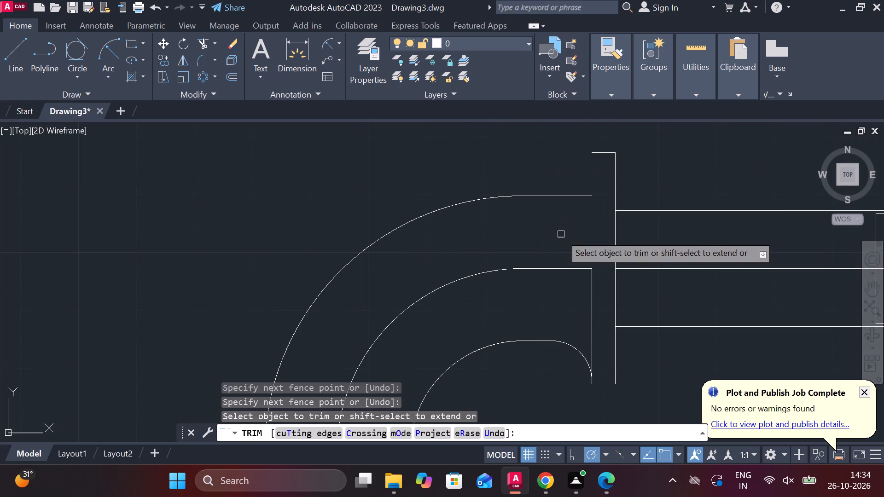
{"action": "key", "text": "Escape"}
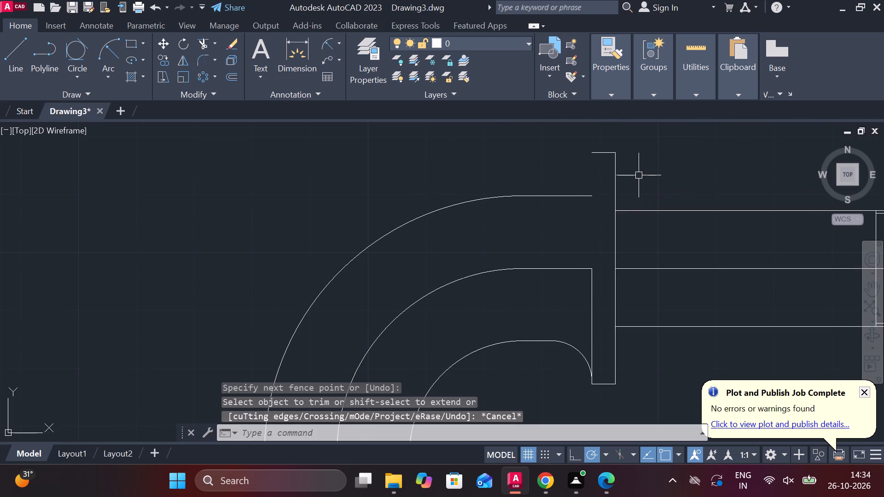
Draw a vertical line from the flange's upper hook-side corner down to the end of the outer hook line.
{"action": "key", "text": "l"}
{"action": "key", "text": "Return"}
{"action": "left_click", "coordinate": [597, 148]}
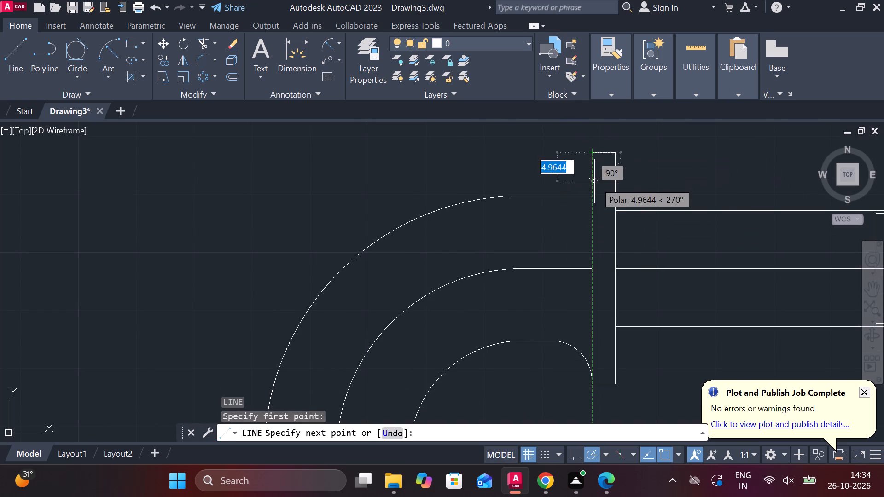
{"action": "left_click", "coordinate": [593, 197]}
{"action": "key", "text": "Escape"}
Fillet the outer hook line and the flange's upper hook-side face line with radius 7.
{"action": "type", "text": "F R"}
{"action": "key", "text": "space"}
{"action": "key", "text": "space"}
{"action": "left_click", "coordinate": [596, 171]}
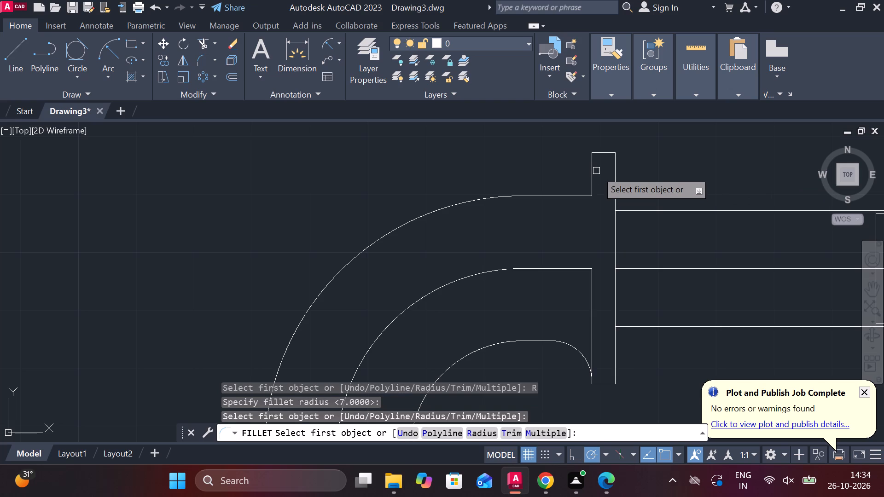
{"action": "left_click", "coordinate": [595, 172]}
{"action": "left_click", "coordinate": [593, 185]}
{"action": "key", "text": "space"}
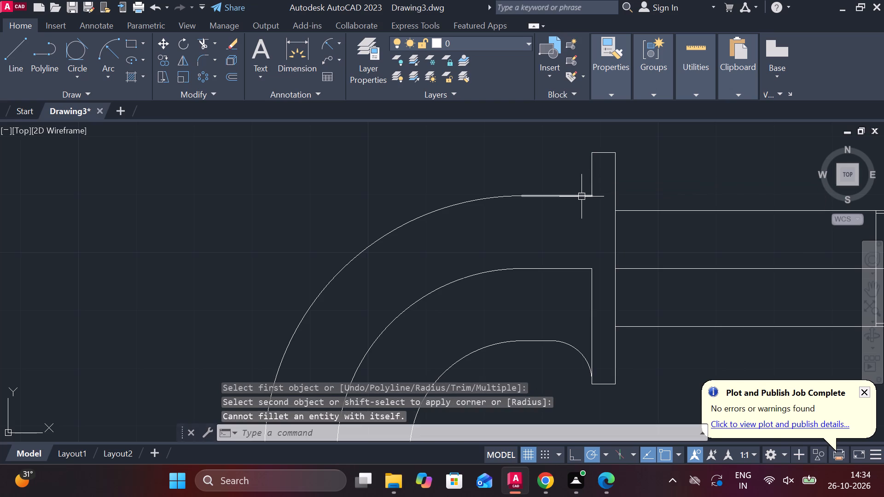
{"action": "left_click", "coordinate": [581, 197]}
{"action": "left_click", "coordinate": [593, 181]}
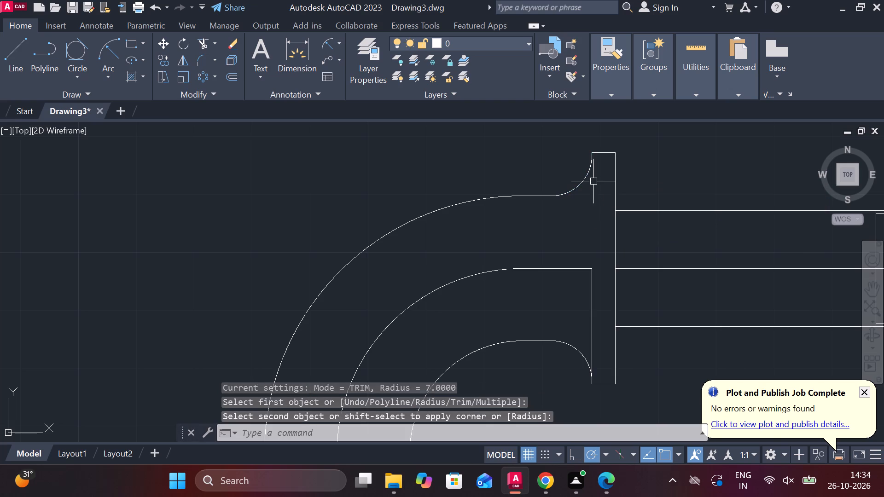
{"action": "scroll", "coordinate": [596, 184], "scroll_direction": "down", "scroll_amount": 1}
{"action": "key", "text": "Escape"}
Lengthen the flange's lower hook-side face line from the middle line up to the flange's upper corner.
{"action": "left_click", "coordinate": [596, 257]}
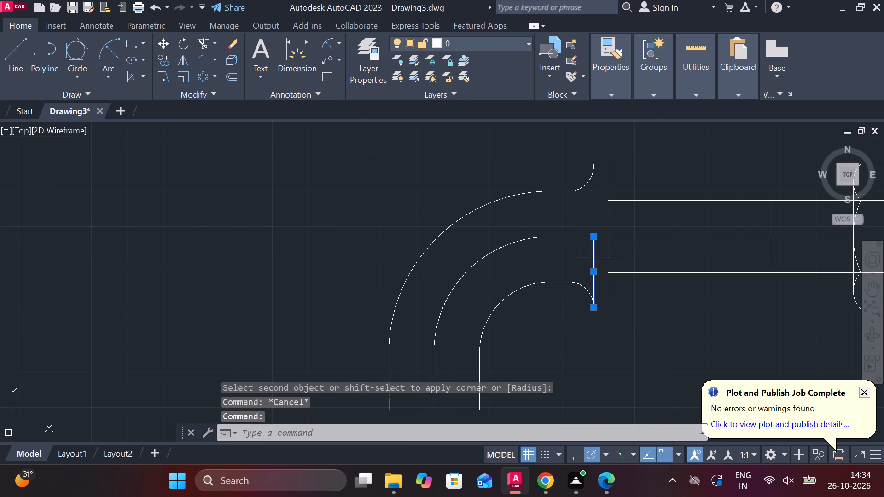
{"action": "left_click", "coordinate": [628, 270]}
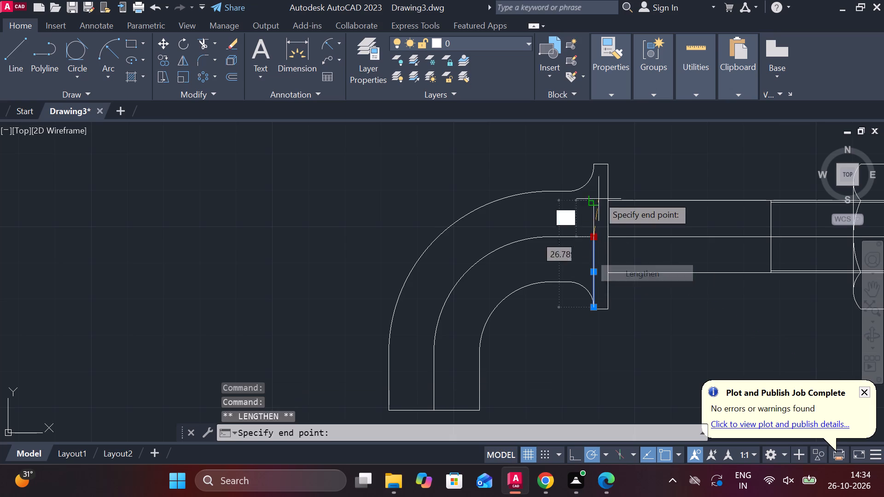
{"action": "left_click", "coordinate": [597, 167]}
{"action": "key", "text": "Escape"}
{"action": "scroll", "coordinate": [641, 258], "scroll_direction": "down", "scroll_amount": 2}
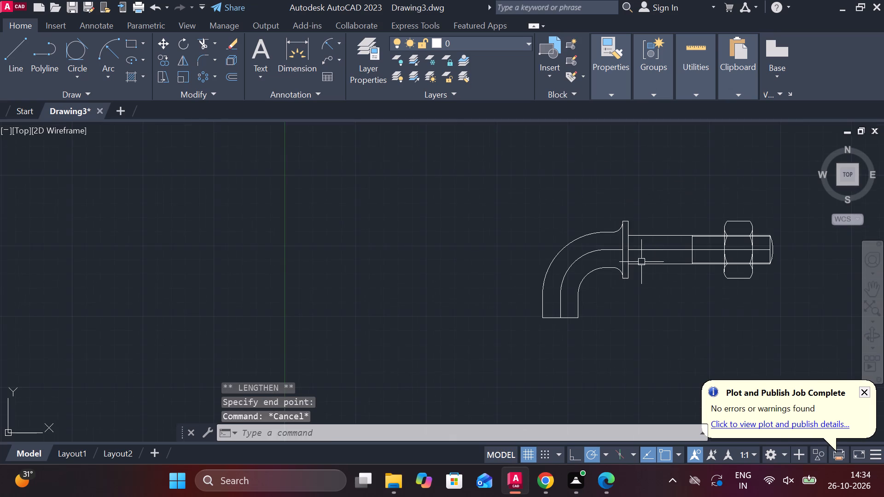
Draw a start-end-radius arc of radius 12.5 below the hook's end line, from the outer hook line's end to the middle line's end.
{"action": "scroll", "coordinate": [605, 306], "scroll_direction": "up", "scroll_amount": 1}
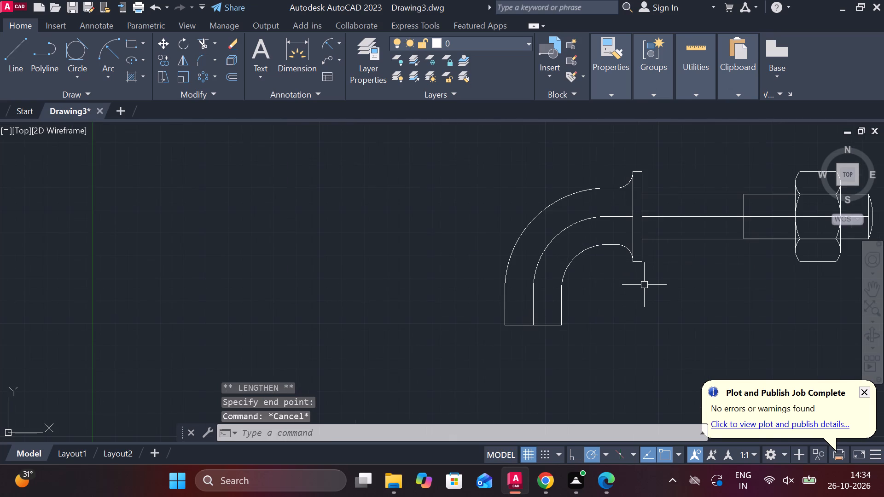
{"action": "left_click", "coordinate": [109, 58]}
{"action": "scroll", "coordinate": [523, 293], "scroll_direction": "up", "scroll_amount": 1}
{"action": "middle_click_drag", "start_coordinate": [510, 346], "coordinate": [496, 292]}
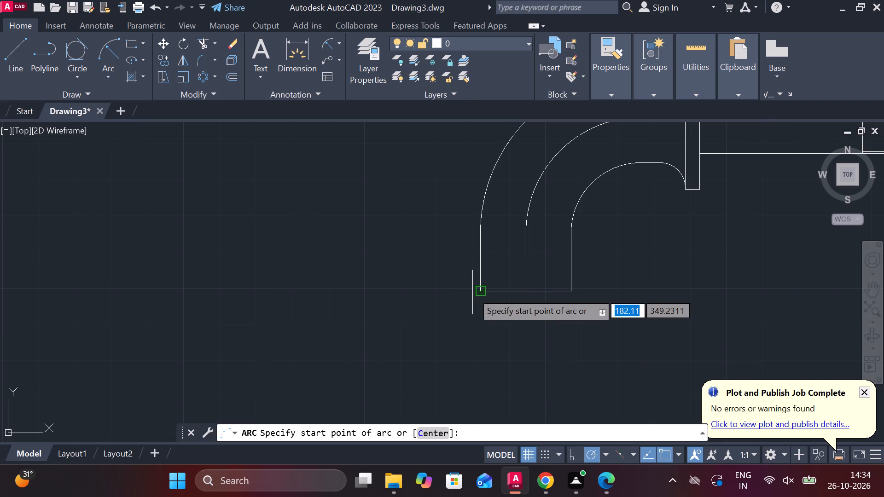
{"action": "left_click", "coordinate": [482, 289]}
{"action": "left_click", "coordinate": [526, 294]}
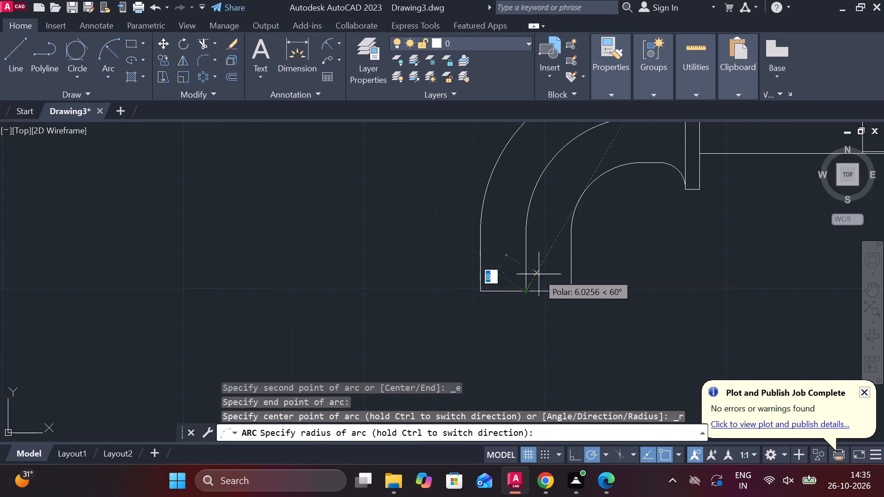
{"action": "scroll", "coordinate": [539, 274], "scroll_direction": "up", "scroll_amount": 2}
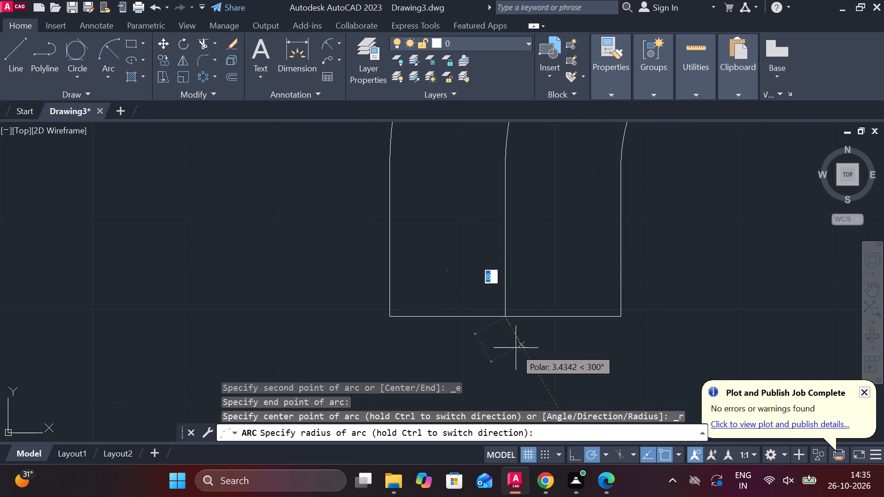
{"action": "left_click", "coordinate": [390, 313]}
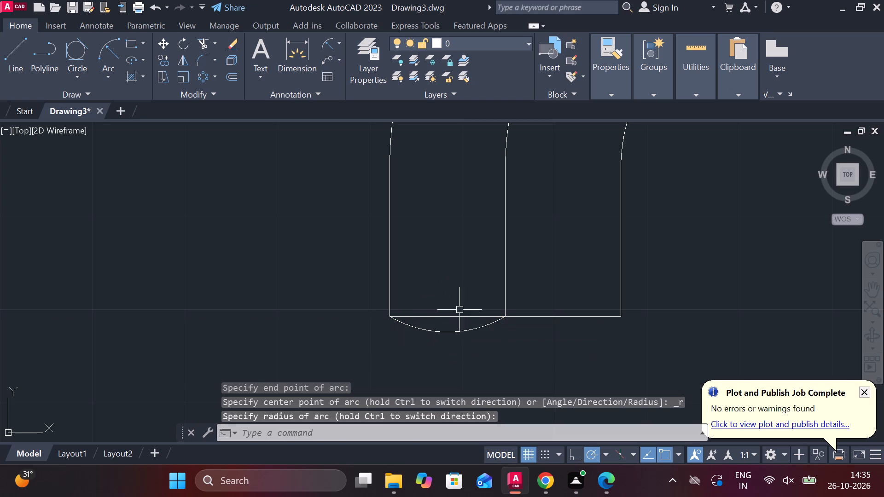
Mirror the new end arc about the hook's end line, between the middle line's end and the outer line's end.
{"action": "left_click", "coordinate": [469, 331]}
{"action": "type", "text": "MI"}
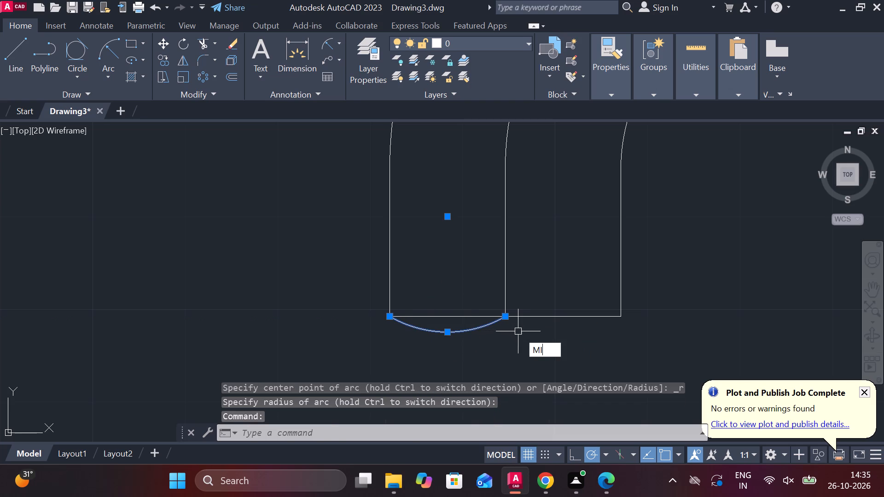
{"action": "key", "text": "Return"}
{"action": "left_click", "coordinate": [506, 320]}
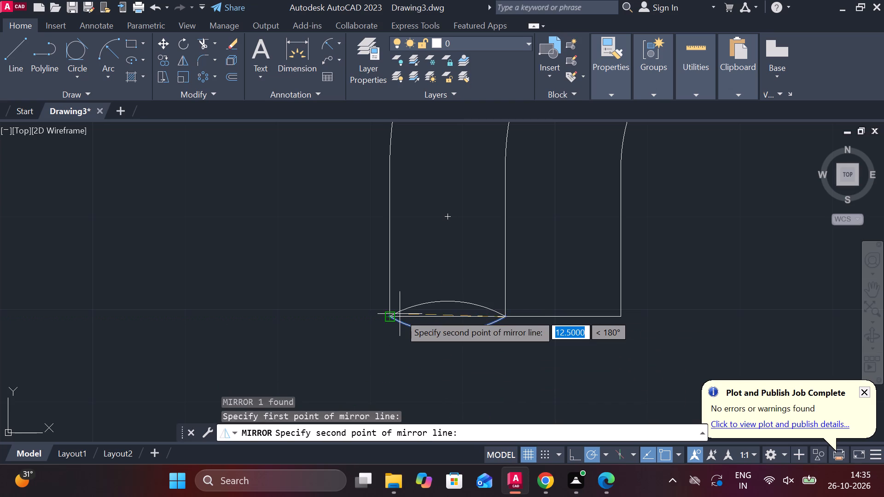
{"action": "left_click", "coordinate": [391, 316]}
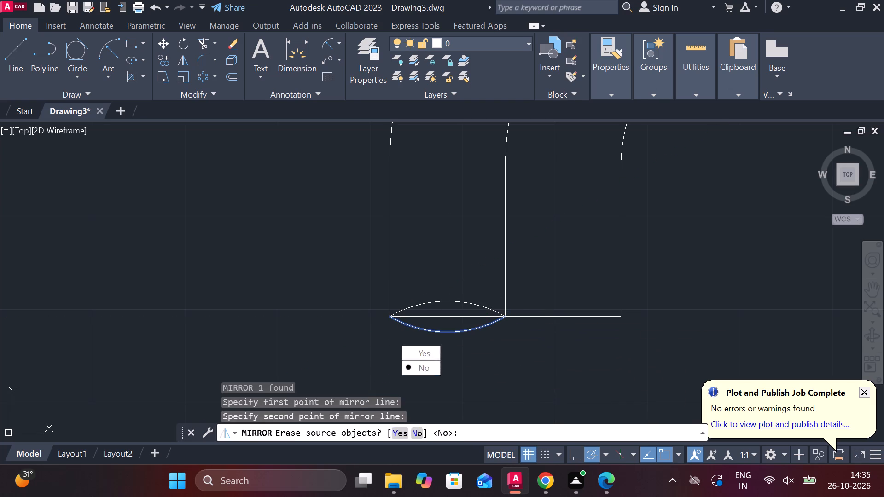
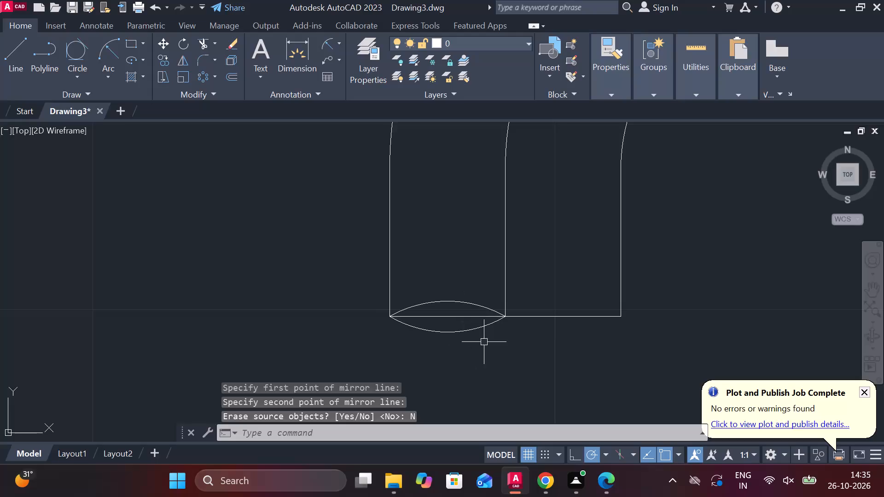
Copy the lower end arc from the middle hook line's end to the inner hook line's end.
{"action": "left_click", "coordinate": [477, 328]}
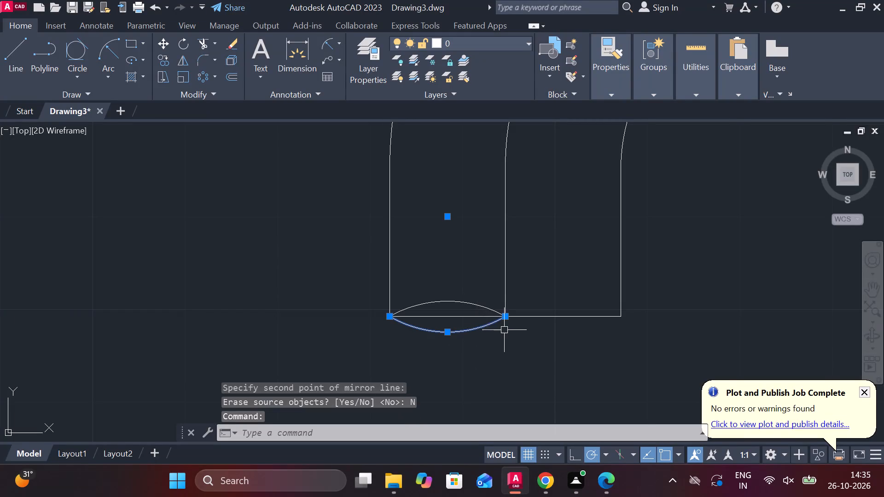
{"action": "type", "text": "CO"}
{"action": "key", "text": "Return"}
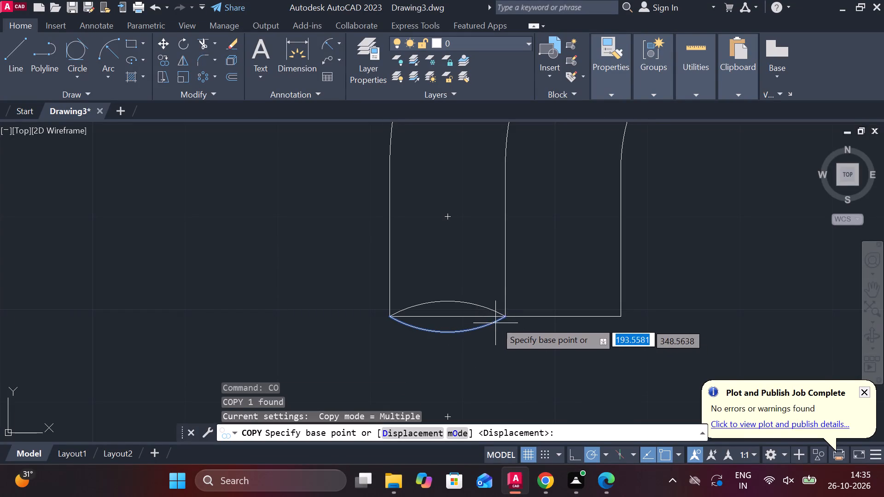
{"action": "left_click", "coordinate": [506, 316]}
{"action": "left_click", "coordinate": [625, 318]}
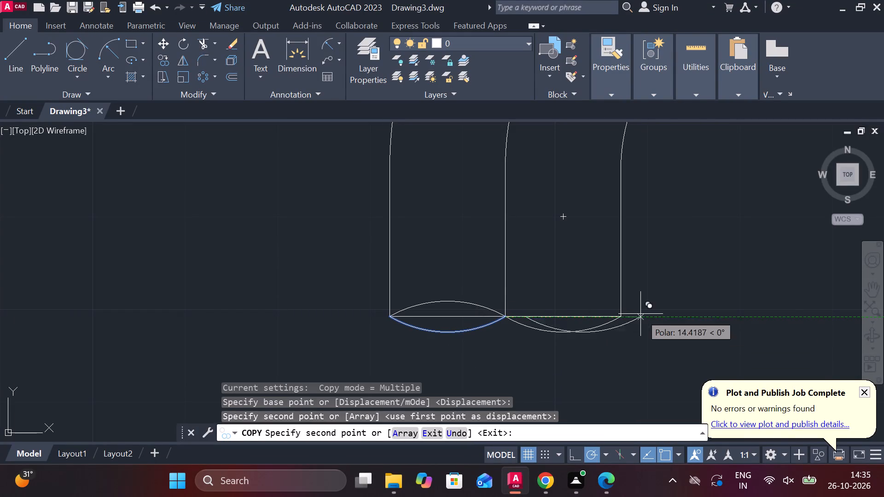
{"action": "key", "text": "Escape"}
Erase the straight end line across the hook's open end.
{"action": "left_click", "coordinate": [570, 318]}
{"action": "type", "text": "E"}
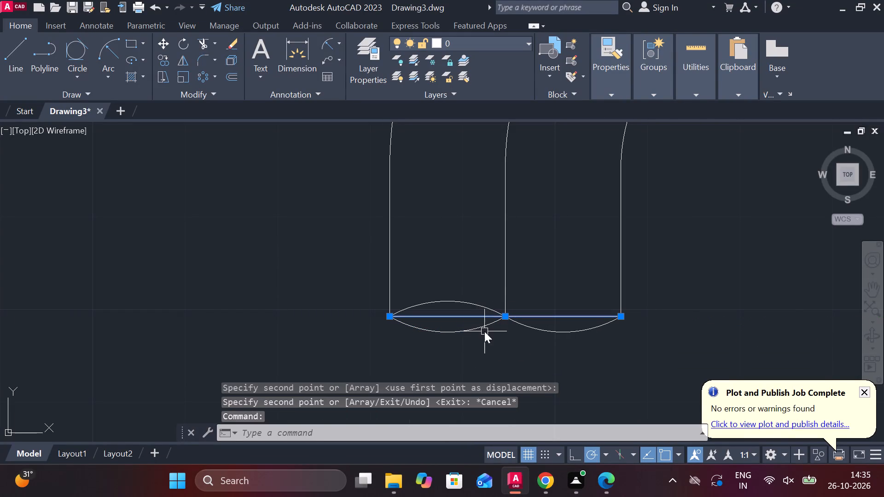
{"action": "key", "text": "space"}
Erase the older duplicate hook bolt that has no end arcs, keeping the two loose nuts above it.
{"action": "scroll", "coordinate": [520, 207], "scroll_direction": "down", "scroll_amount": 4}
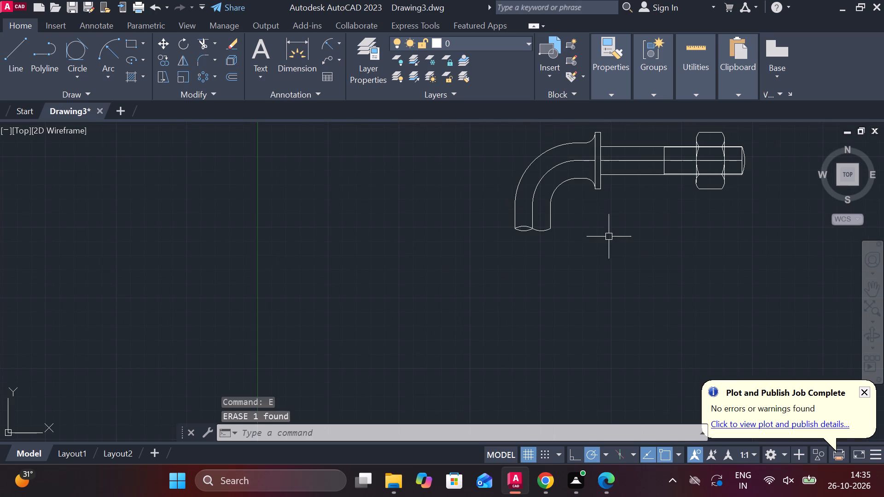
{"action": "scroll", "coordinate": [470, 254], "scroll_direction": "down", "scroll_amount": 2}
{"action": "middle_click_drag", "start_coordinate": [564, 257], "coordinate": [476, 272]}
{"action": "left_click", "coordinate": [608, 192]}
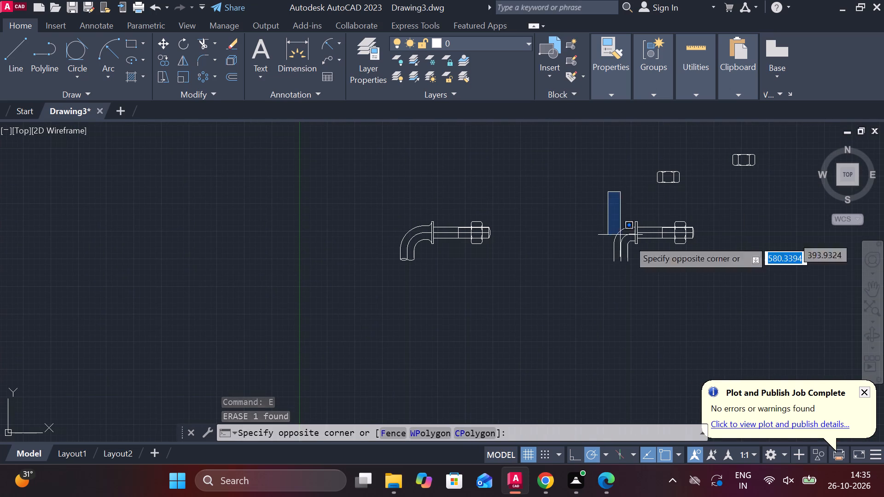
{"action": "left_click", "coordinate": [710, 291]}
{"action": "type", "text": "E"}
{"action": "key", "text": "space"}
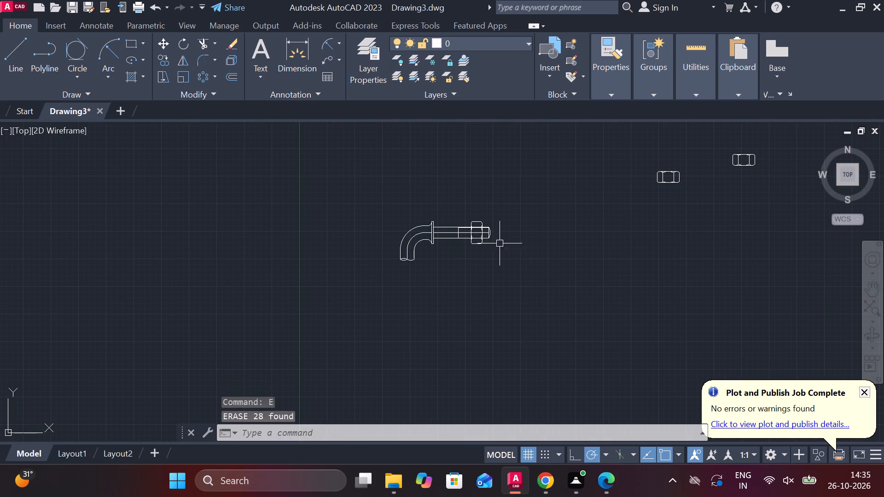
Join all the objects of the remaining hook bolt, including its flange, threaded shank and nut.
{"action": "scroll", "coordinate": [351, 211], "scroll_direction": "up", "scroll_amount": 2}
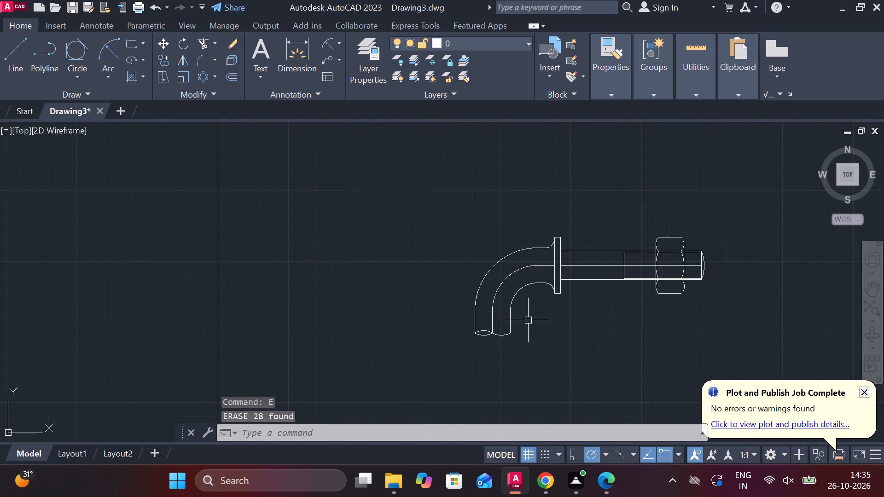
{"action": "scroll", "coordinate": [552, 318], "scroll_direction": "up", "scroll_amount": 1}
{"action": "middle_click_drag", "start_coordinate": [521, 319], "coordinate": [512, 319]}
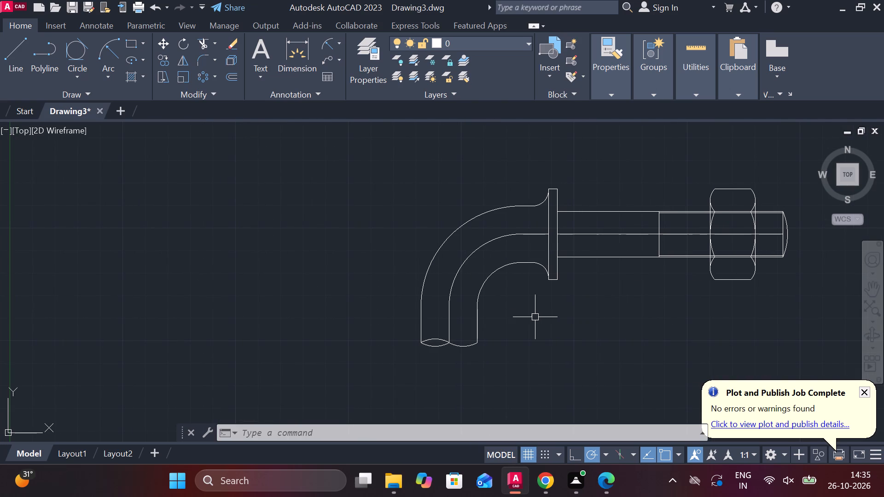
{"action": "scroll", "coordinate": [532, 317], "scroll_direction": "down", "scroll_amount": 1}
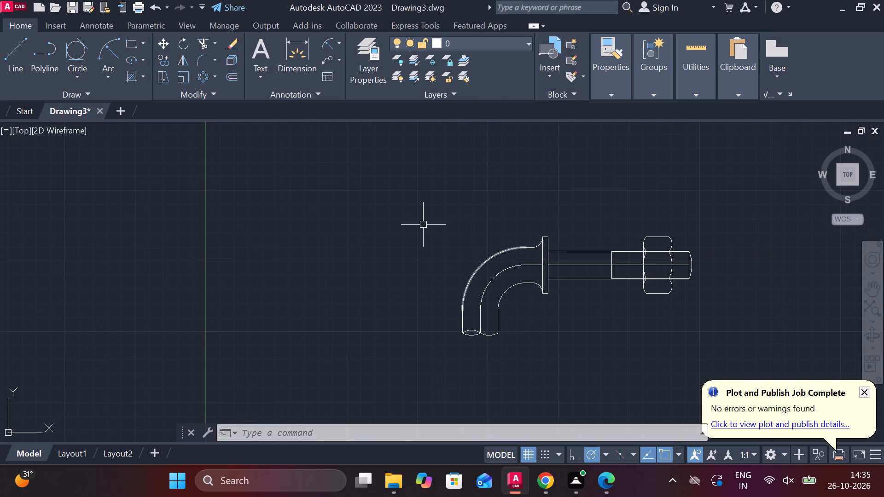
{"action": "left_click_drag", "start_coordinate": [390, 203], "coordinate": [394, 203]}
{"action": "left_click", "coordinate": [717, 356]}
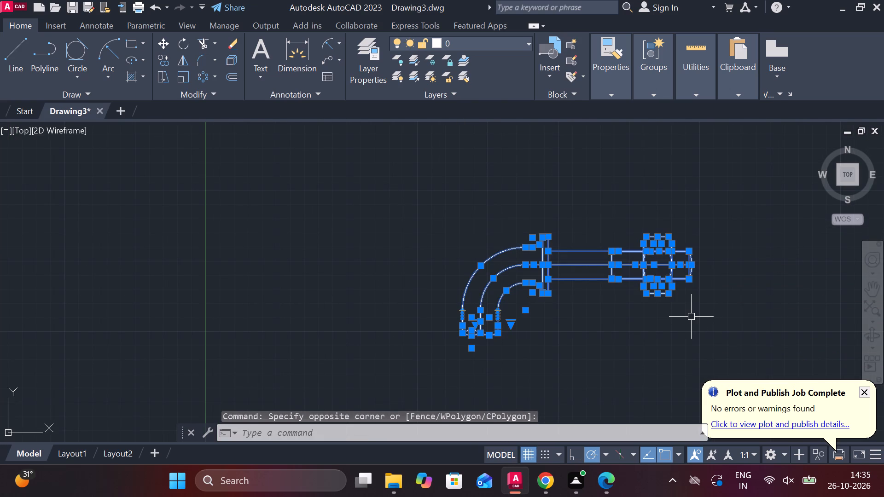
{"action": "key", "text": "j"}
{"action": "key", "text": "Return"}
Copy the complete hook bolt with its nut about 85 units straight up.
{"action": "left_click", "coordinate": [404, 179]}
{"action": "left_click", "coordinate": [756, 358]}
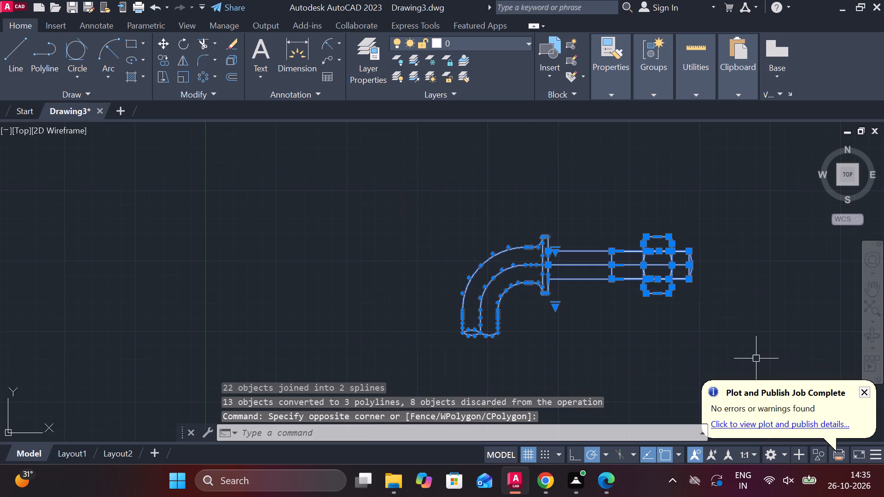
{"action": "type", "text": "CO"}
{"action": "key", "text": "Return"}
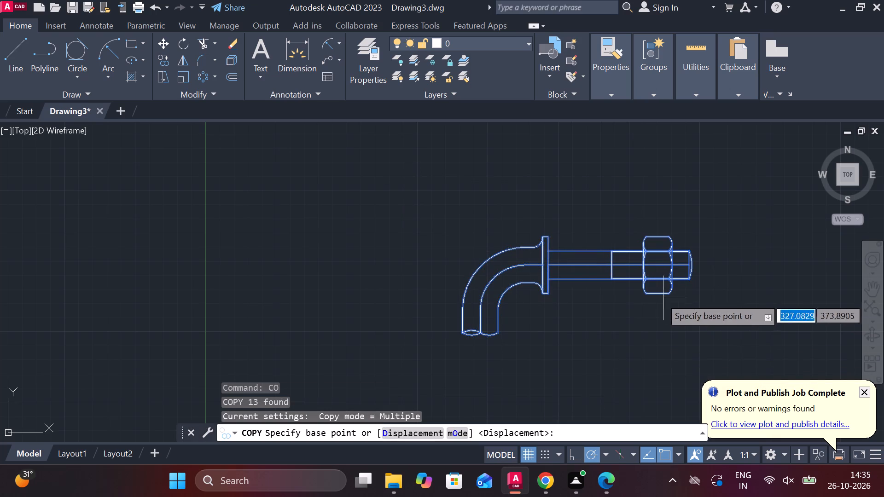
{"action": "left_click", "coordinate": [619, 301]}
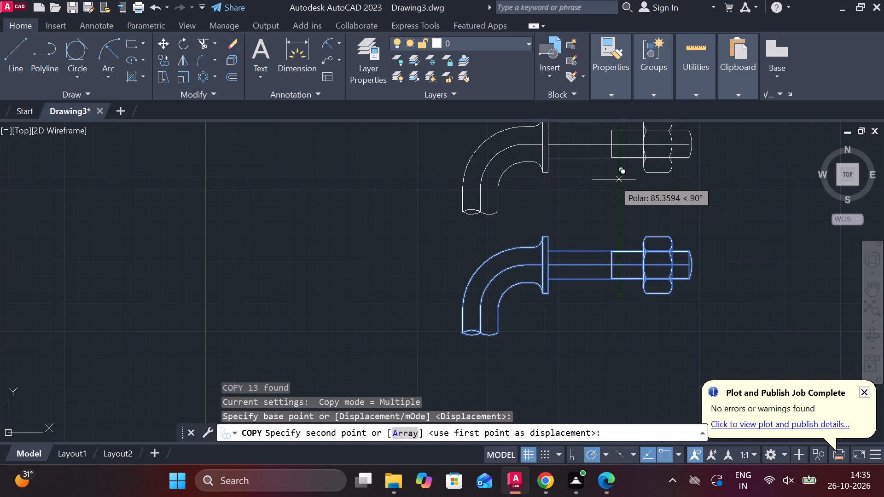
{"action": "left_click", "coordinate": [614, 179]}
{"action": "key", "text": "Escape"}
Erase the nut from the upper bolt copy, including the two vertical nut lines crossing the threaded shank.
{"action": "middle_click_drag", "start_coordinate": [538, 279], "coordinate": [531, 293]}
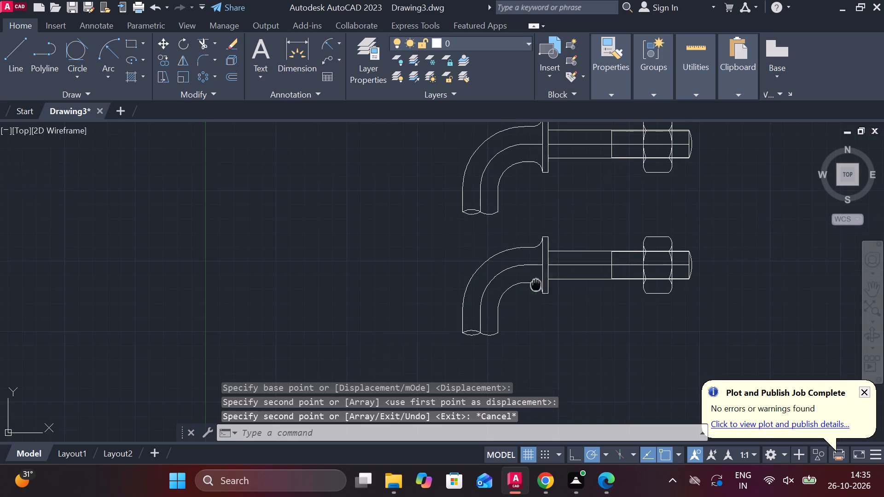
{"action": "middle_click_drag", "start_coordinate": [531, 293], "coordinate": [521, 311]}
{"action": "key", "text": "Escape"}
{"action": "left_click", "coordinate": [654, 202]}
{"action": "type", "text": "E"}
{"action": "key", "text": "space"}
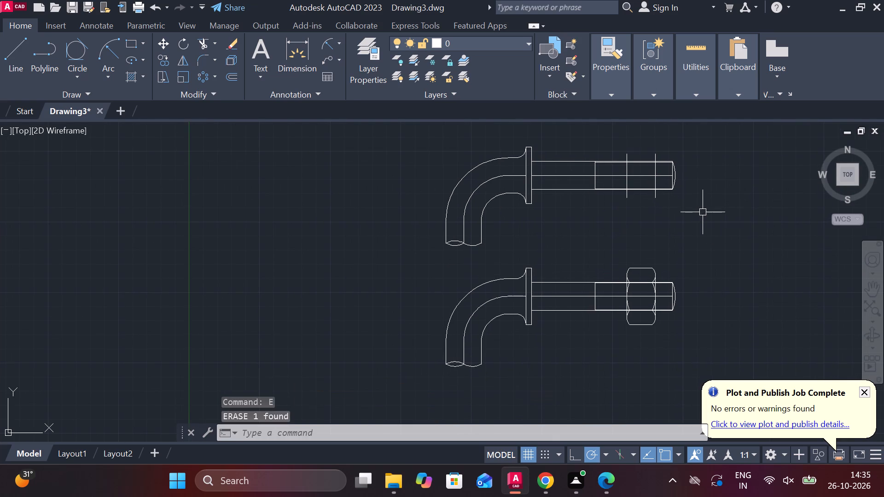
{"action": "left_click", "coordinate": [657, 183]}
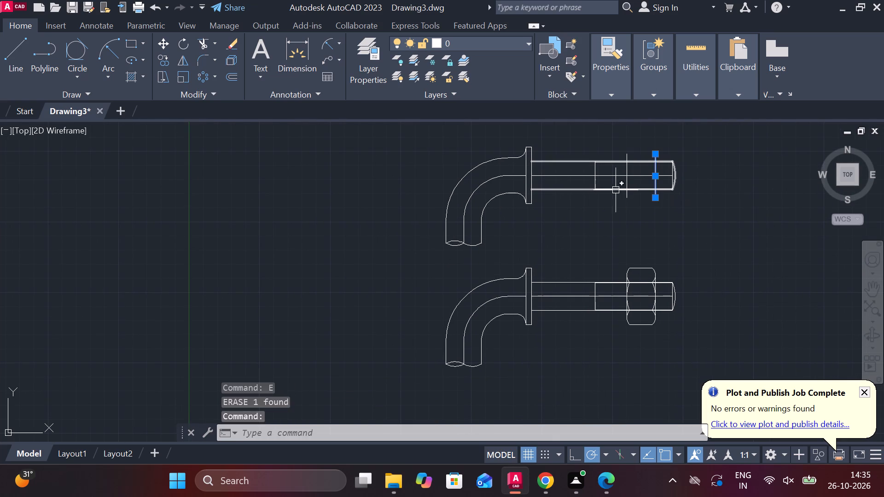
{"action": "left_click", "coordinate": [626, 184]}
{"action": "type", "text": "E"}
{"action": "key", "text": "space"}
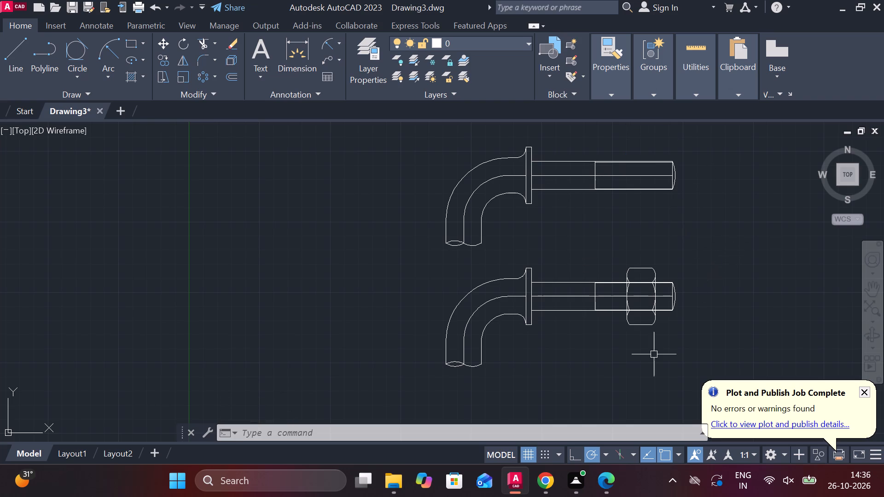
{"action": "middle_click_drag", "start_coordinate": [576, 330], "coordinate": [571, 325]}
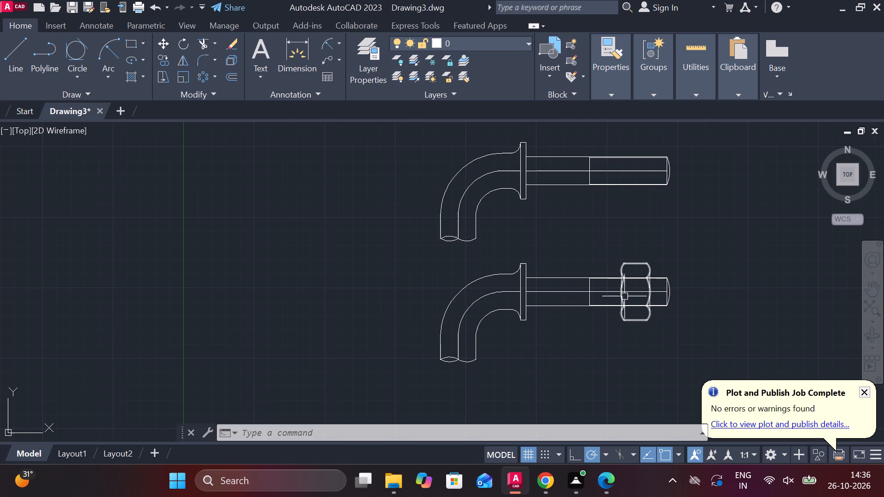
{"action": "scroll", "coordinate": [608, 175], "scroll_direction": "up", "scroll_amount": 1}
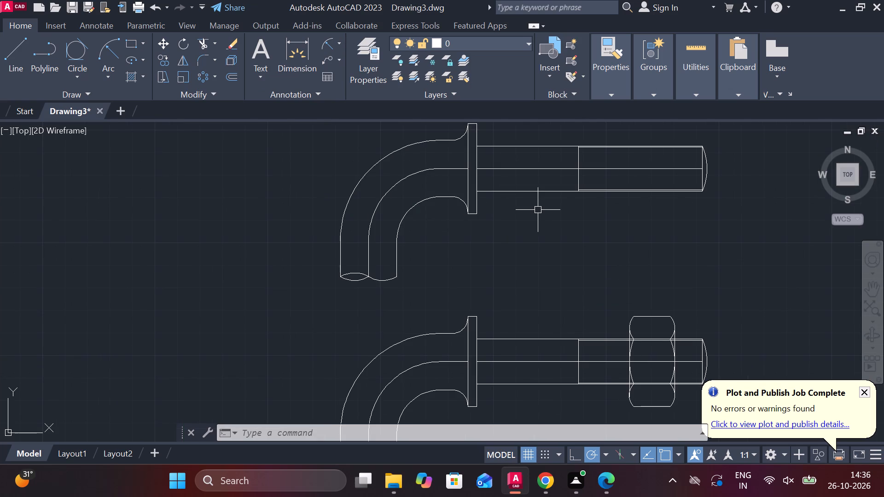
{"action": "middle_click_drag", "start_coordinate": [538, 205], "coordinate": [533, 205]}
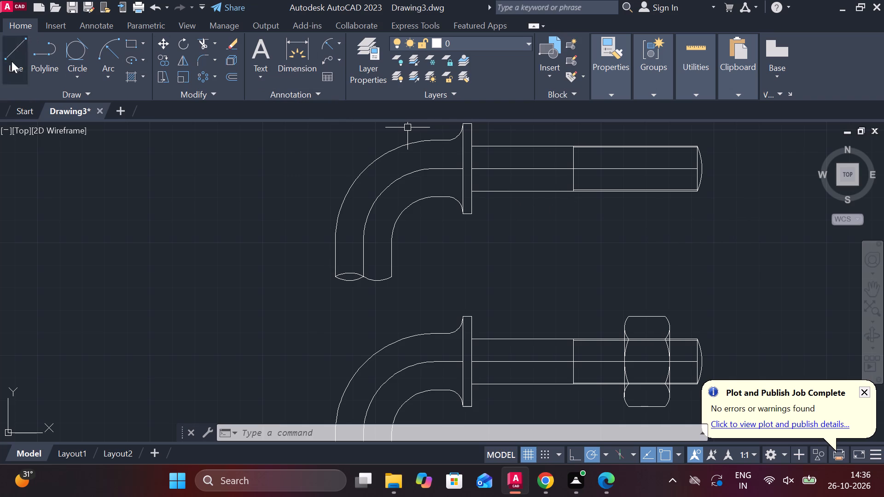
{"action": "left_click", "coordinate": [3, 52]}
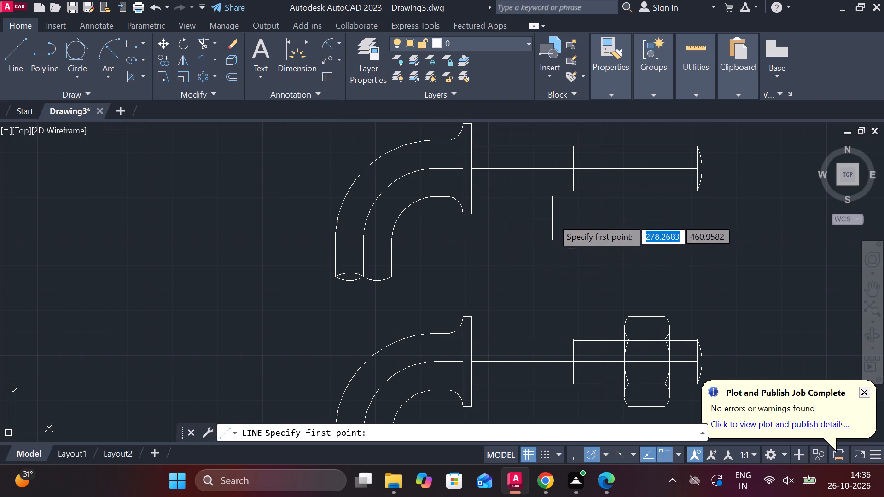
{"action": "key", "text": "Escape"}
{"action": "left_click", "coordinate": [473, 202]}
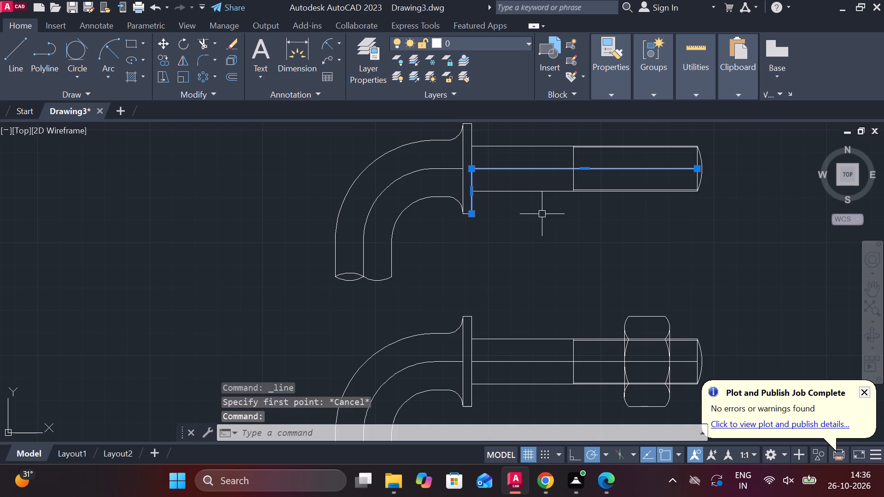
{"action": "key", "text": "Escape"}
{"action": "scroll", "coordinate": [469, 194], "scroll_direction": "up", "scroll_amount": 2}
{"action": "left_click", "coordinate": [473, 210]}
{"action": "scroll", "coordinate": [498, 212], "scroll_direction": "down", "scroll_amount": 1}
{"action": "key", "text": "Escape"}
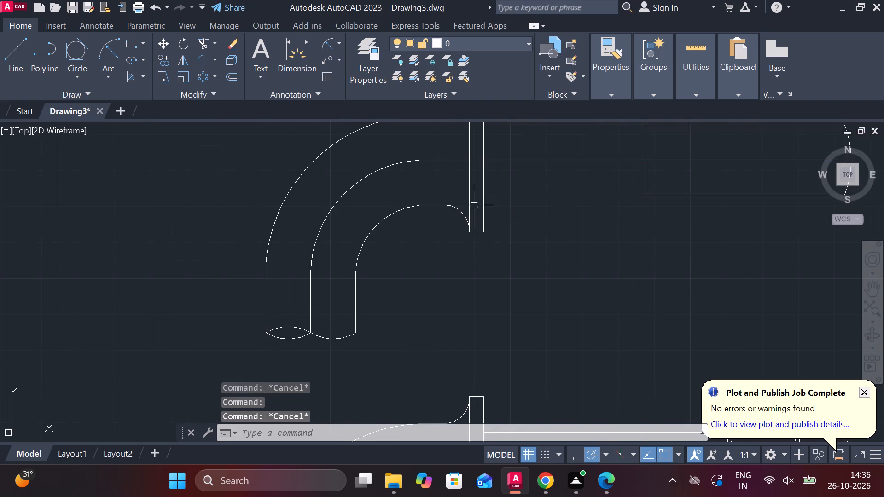
On the upper copy, draw a 90-unit line from the flange's lower shank-side corner parallel to the shank, plus a perpendicular about 38 units up across the shank.
{"action": "key", "text": "l"}
{"action": "key", "text": "Return"}
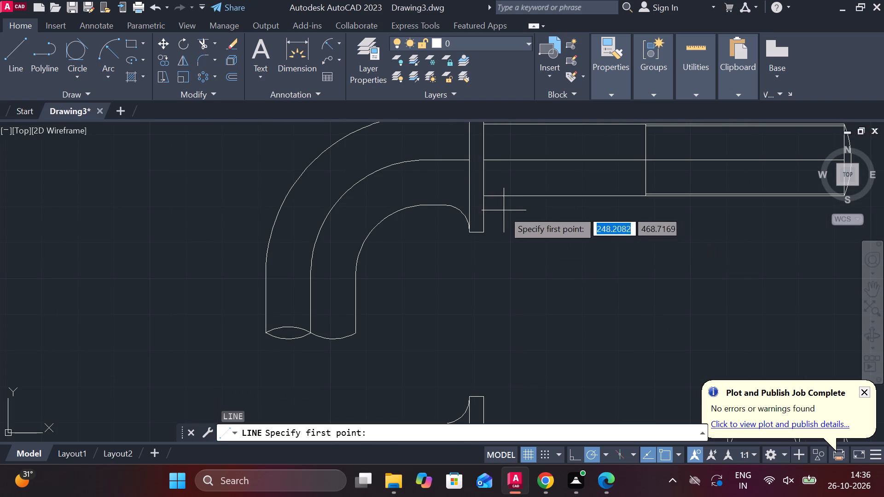
{"action": "left_click", "coordinate": [485, 229]}
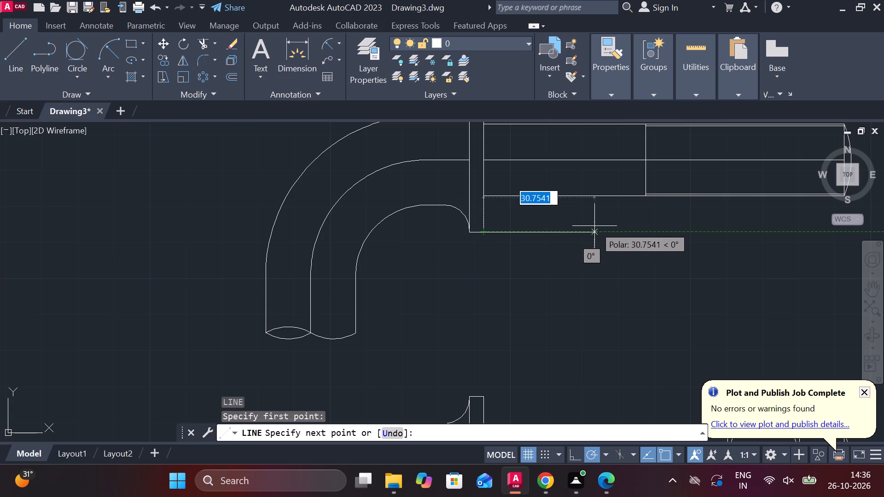
{"action": "type", "text": "90"}
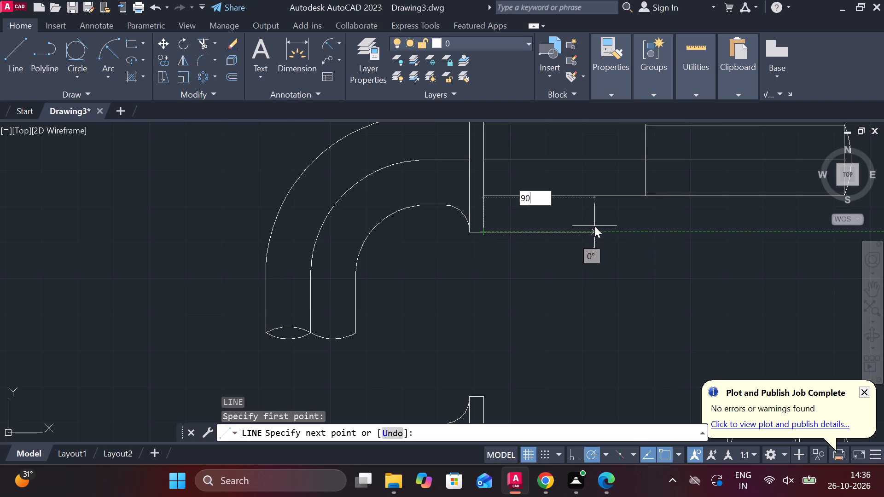
{"action": "key", "text": "Return"}
{"action": "middle_click_drag", "start_coordinate": [715, 240], "coordinate": [605, 288]}
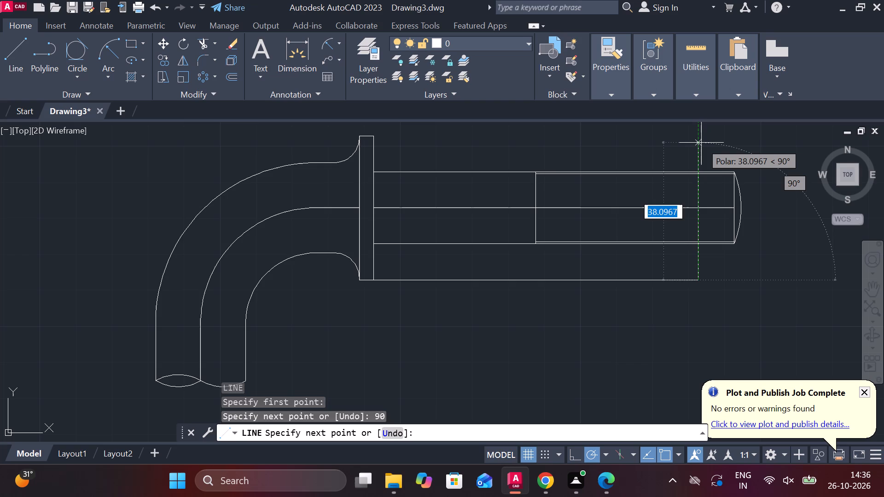
{"action": "left_click", "coordinate": [701, 143]}
{"action": "key", "text": "Escape"}
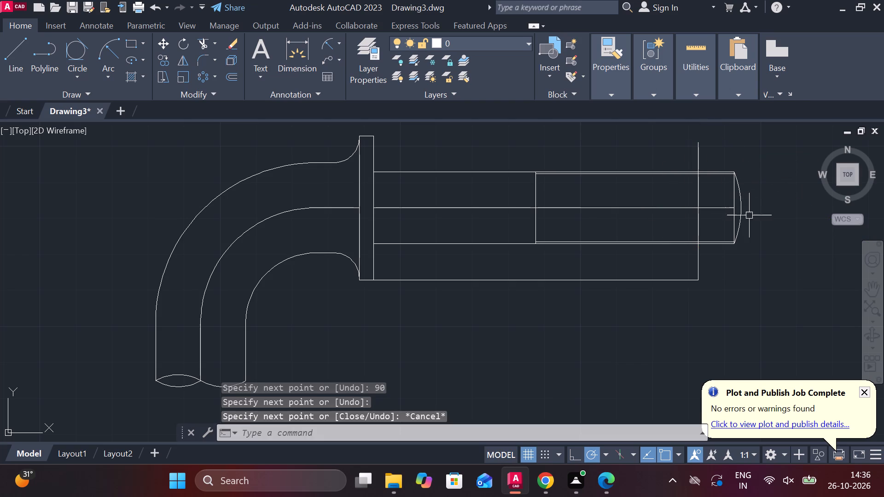
Trim off the threaded shank's end beyond the new vertical line, and that line's overhangs above and below the shank.
{"action": "type", "text": "TR"}
{"action": "key", "text": "space"}
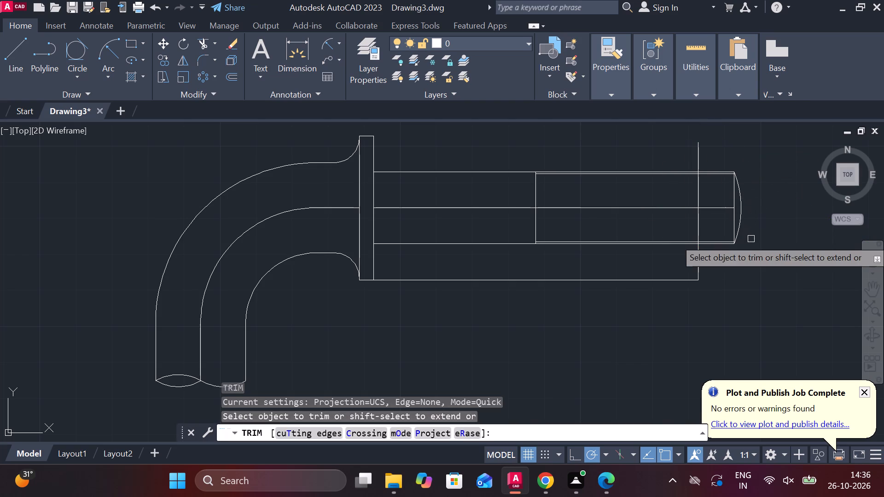
{"action": "left_click_drag", "start_coordinate": [725, 153], "coordinate": [712, 260]}
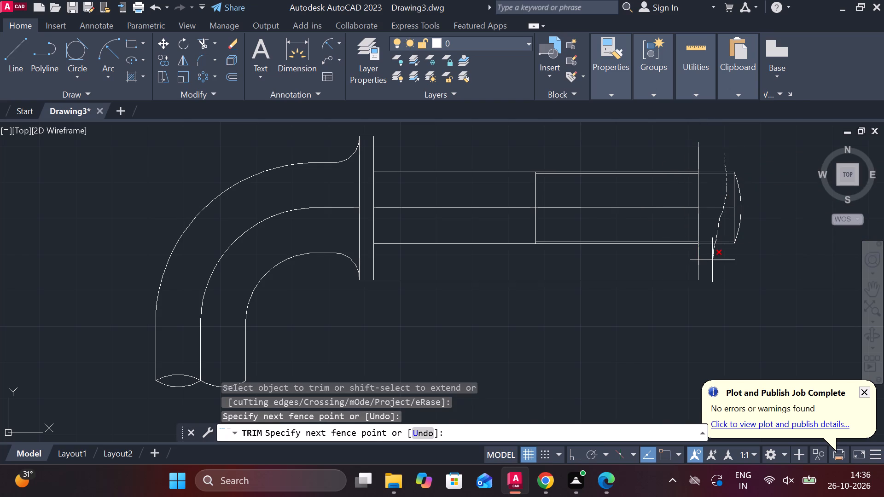
{"action": "left_click_drag", "start_coordinate": [712, 260], "coordinate": [755, 211]}
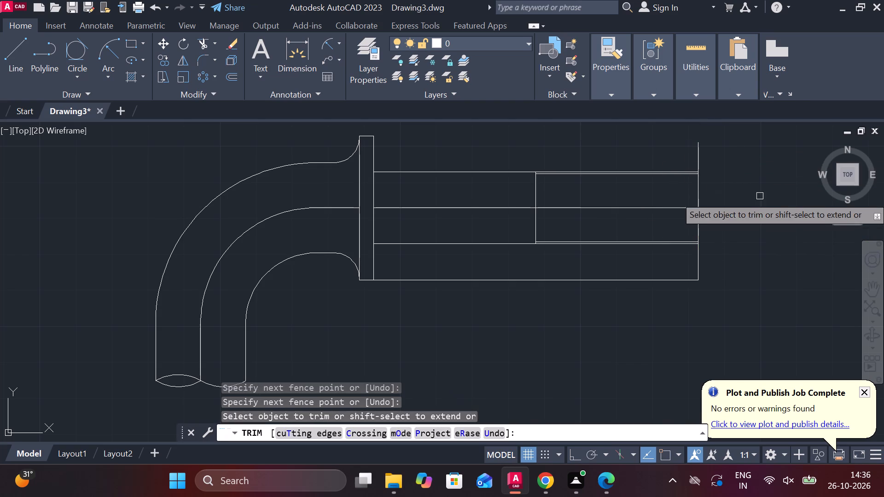
{"action": "left_click_drag", "start_coordinate": [687, 154], "coordinate": [723, 155]}
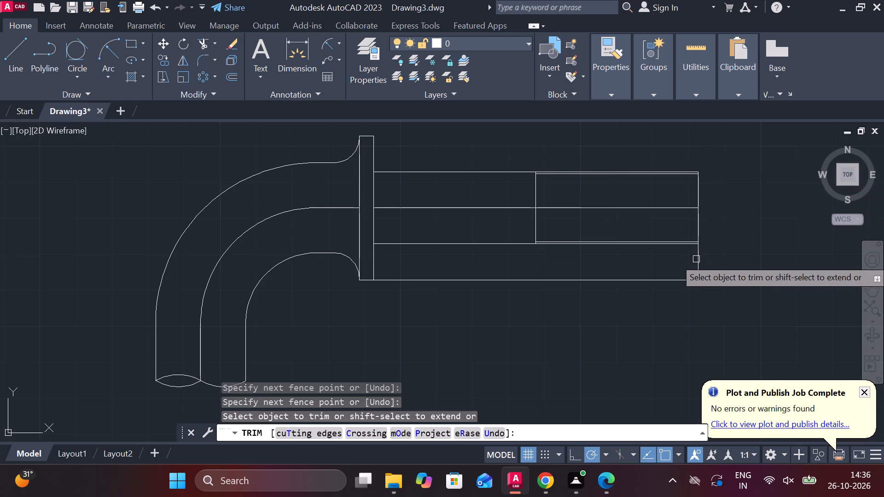
{"action": "left_click", "coordinate": [696, 257]}
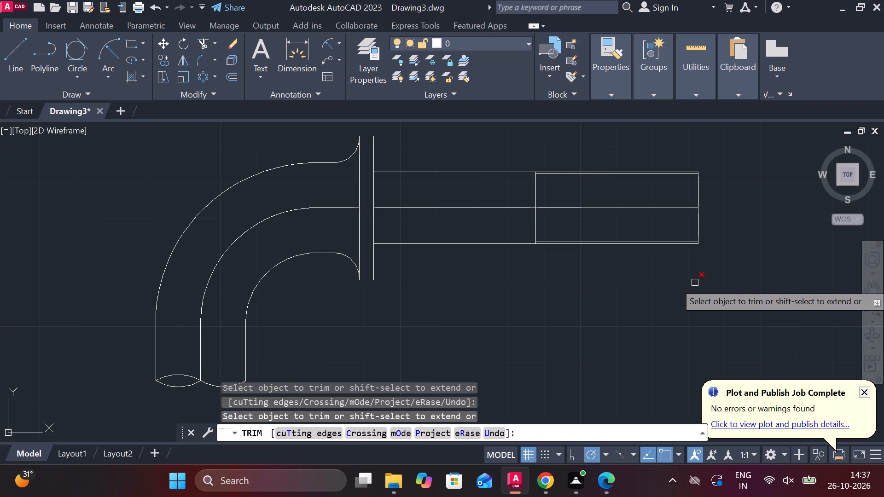
{"action": "key", "text": "Escape"}
{"action": "middle_click_drag", "start_coordinate": [749, 260], "coordinate": [707, 283]}
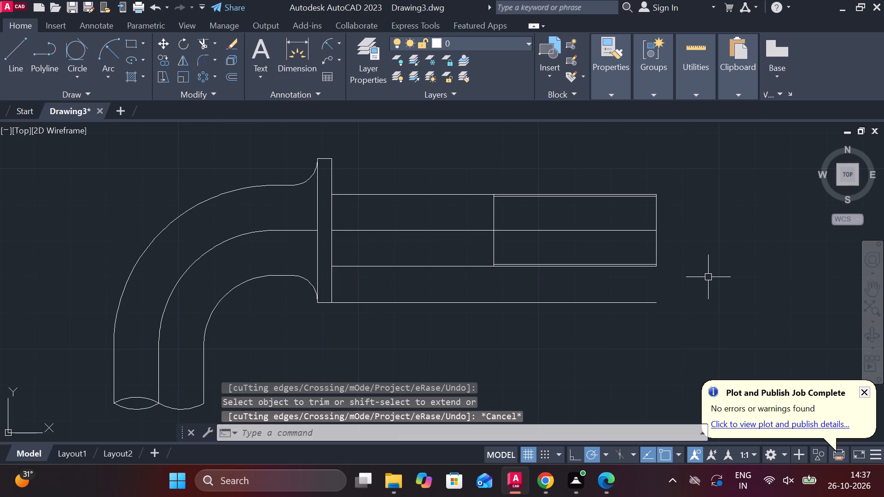
On the upper bolt copy, draw a line from 7.5 above the axis at the shank end, 5 units inward and perpendicularly down to the lower thread line.
{"action": "key", "text": "l"}
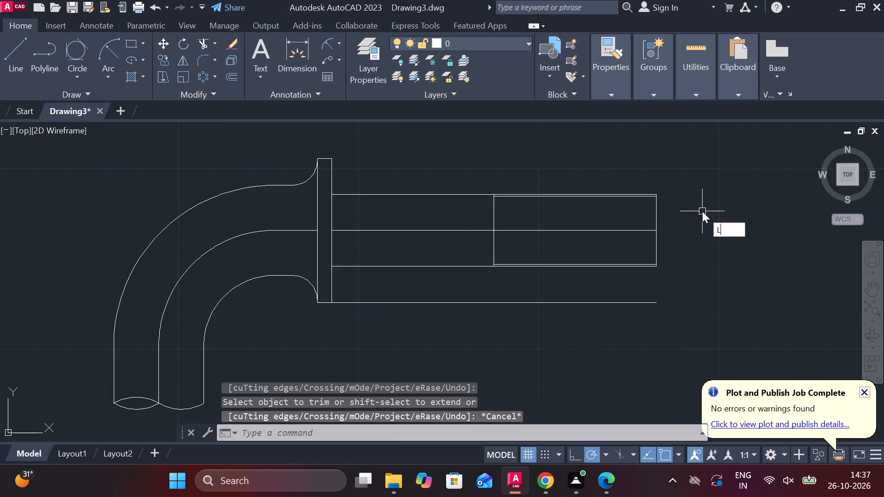
{"action": "key", "text": "Return"}
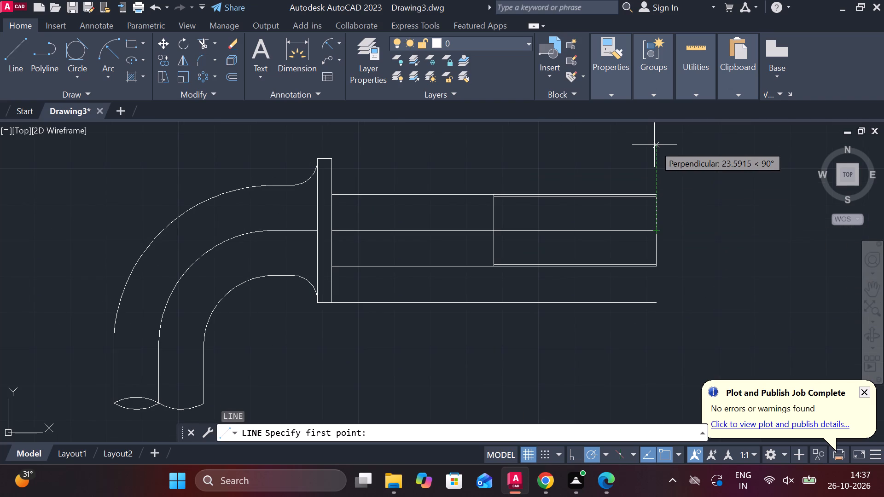
{"action": "type", "text": "7.5"}
{"action": "key", "text": "space"}
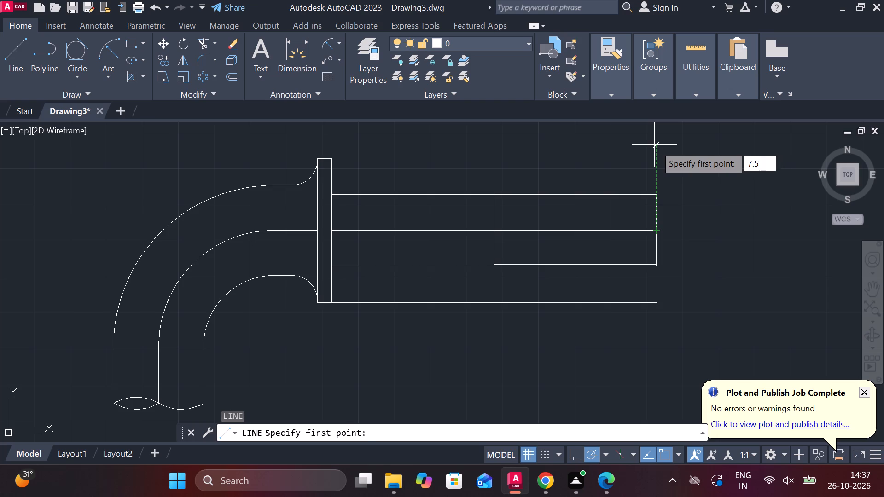
{"action": "scroll", "coordinate": [648, 211], "scroll_direction": "up", "scroll_amount": 2}
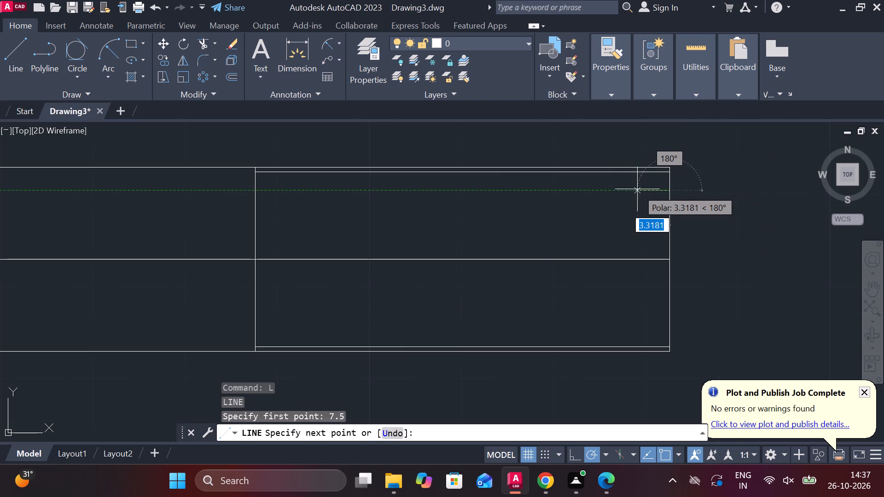
{"action": "type", "text": "5"}
{"action": "key", "text": "space"}
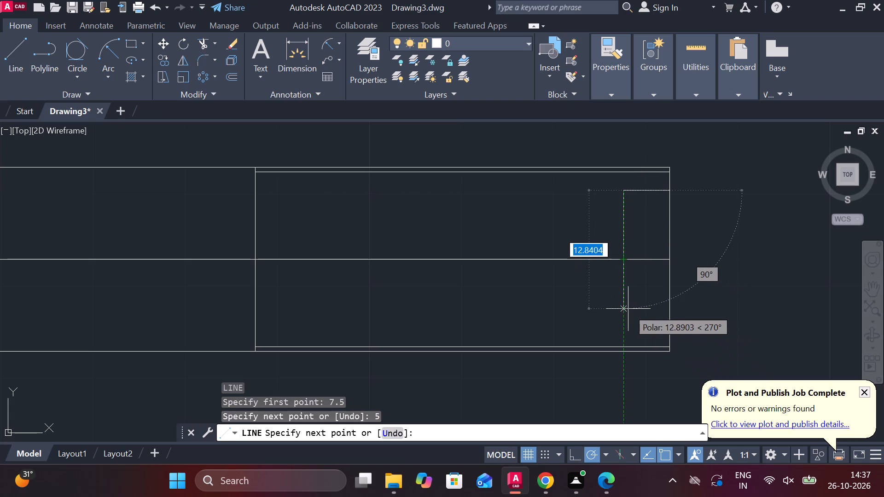
{"action": "left_click", "coordinate": [626, 347]}
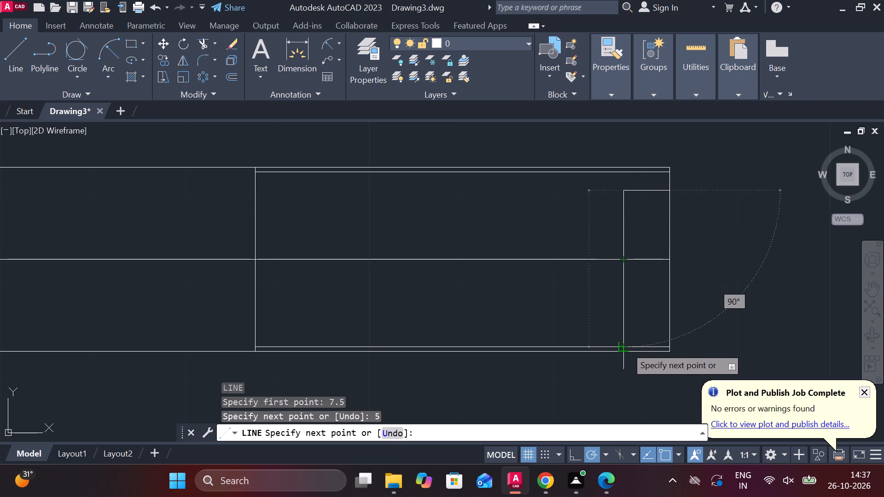
{"action": "key", "text": "Escape"}
Stretch the new vertical line's upper end up to the shank's upper edge.
{"action": "left_click", "coordinate": [624, 212]}
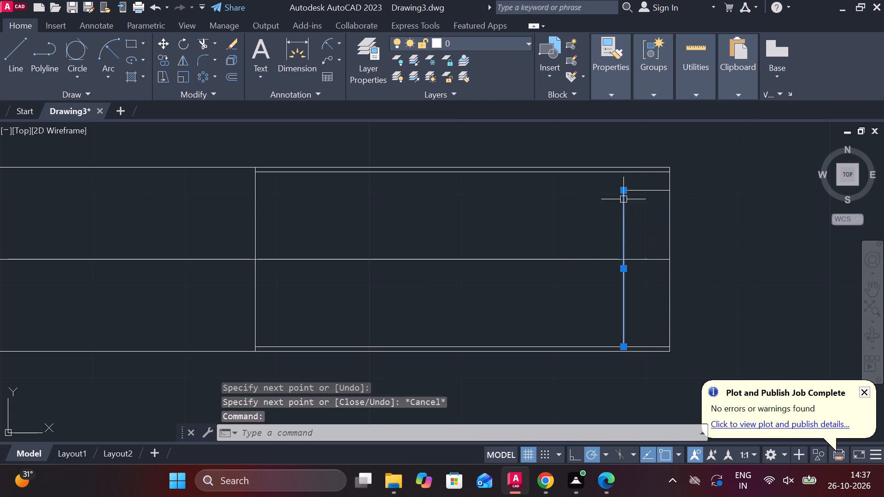
{"action": "left_click", "coordinate": [623, 191]}
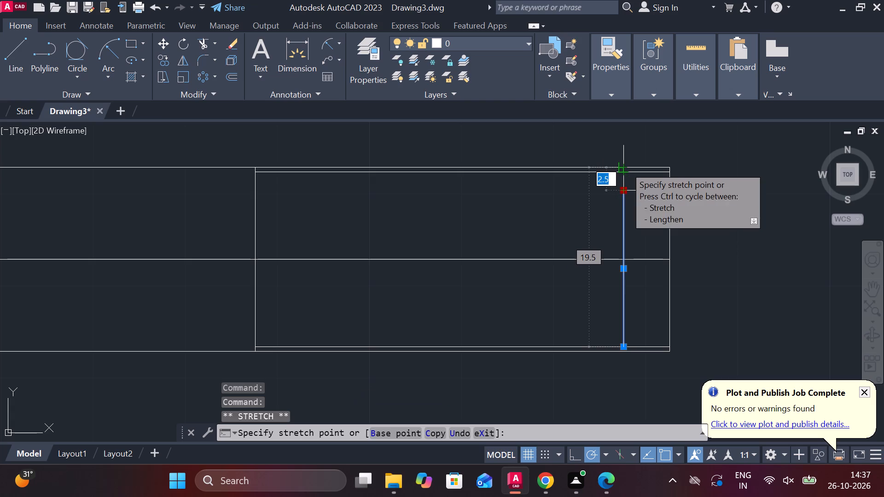
{"action": "left_click", "coordinate": [626, 160]}
{"action": "key", "text": "Escape"}
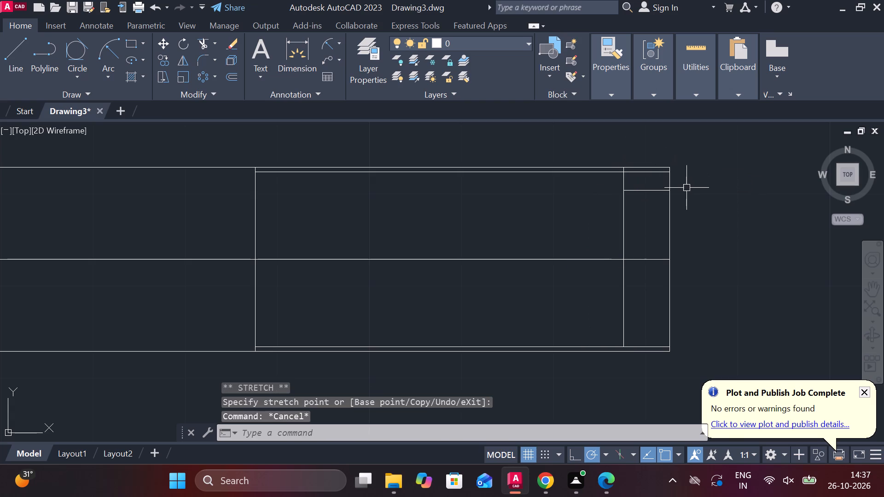
Erase the upper and lower inner thread lines from the shank of the upper bolt copy.
{"action": "scroll", "coordinate": [591, 150], "scroll_direction": "up", "scroll_amount": 2}
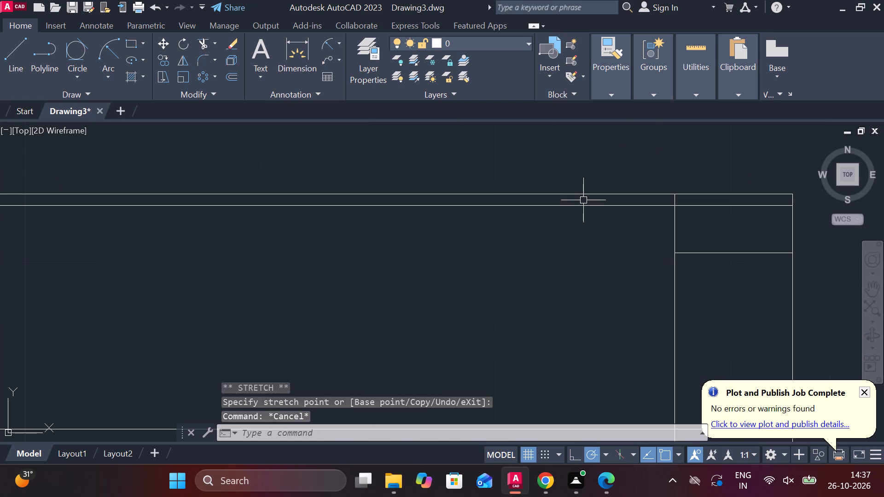
{"action": "left_click", "coordinate": [567, 207]}
{"action": "type", "text": "E"}
{"action": "key", "text": "space"}
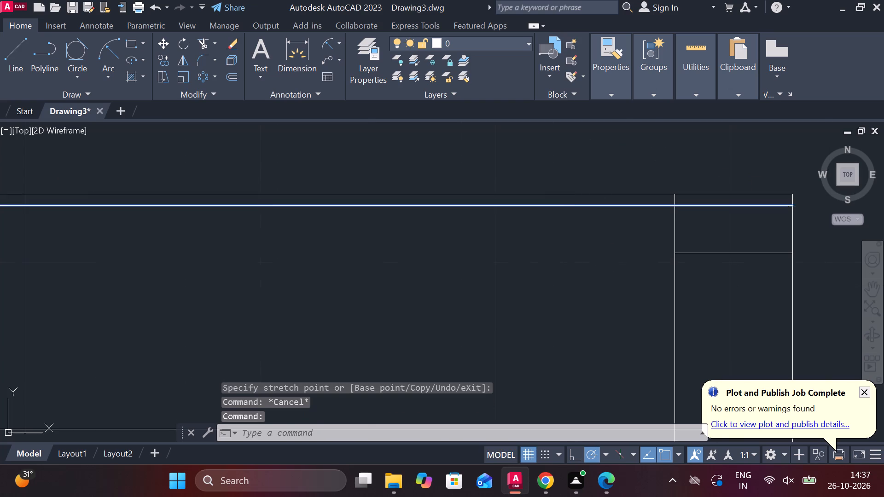
{"action": "scroll", "coordinate": [583, 225], "scroll_direction": "down", "scroll_amount": 2}
{"action": "left_click", "coordinate": [558, 390]}
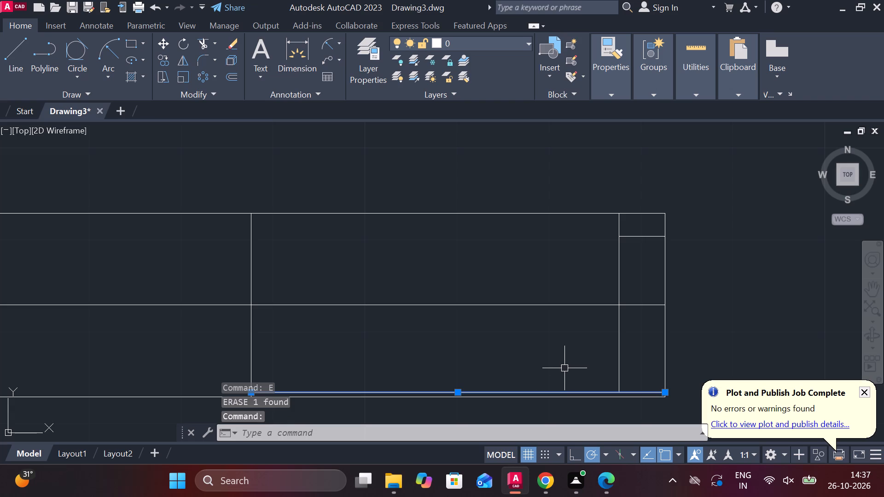
{"action": "type", "text": "E"}
{"action": "key", "text": "space"}
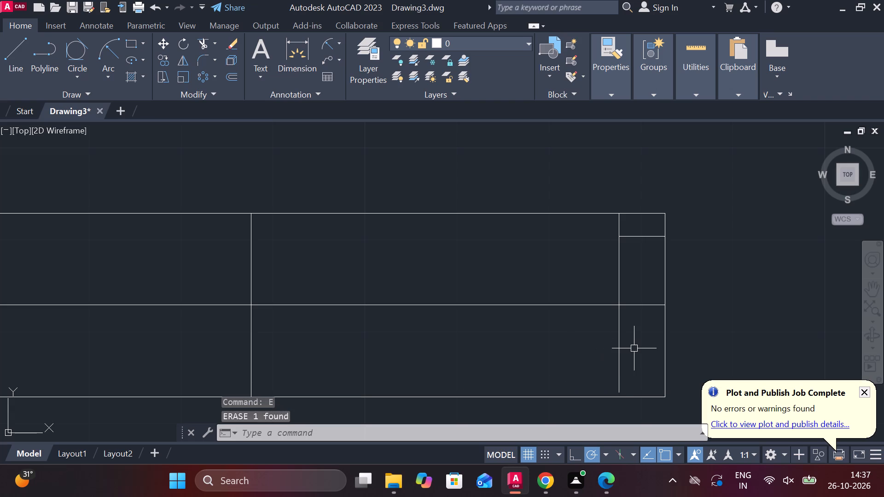
Extend the vertical line near the shank end down to the shank's lower edge.
{"action": "key", "text": "e"}
{"action": "type", "text": "X"}
{"action": "key", "text": "space"}
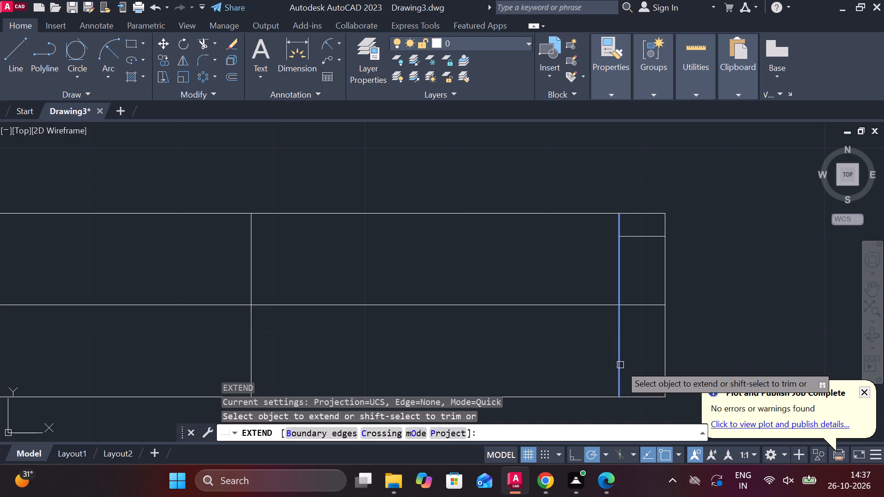
{"action": "left_click_drag", "start_coordinate": [634, 356], "coordinate": [601, 356]}
{"action": "key", "text": "Escape"}
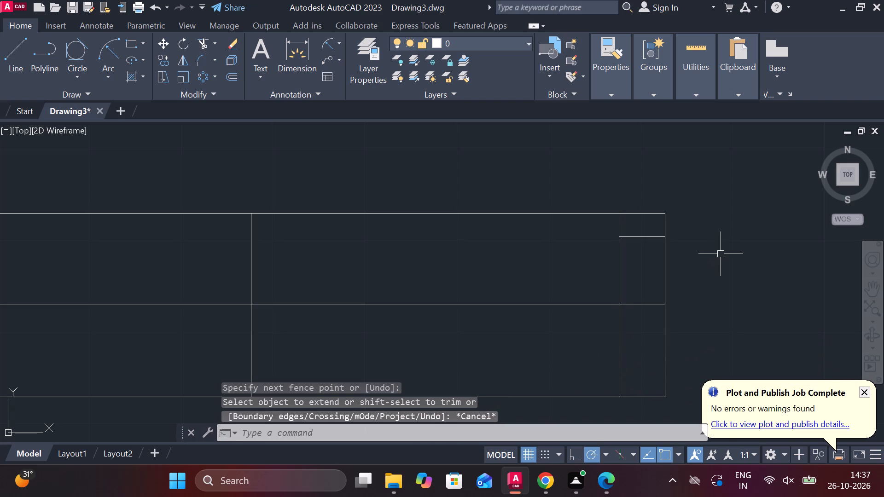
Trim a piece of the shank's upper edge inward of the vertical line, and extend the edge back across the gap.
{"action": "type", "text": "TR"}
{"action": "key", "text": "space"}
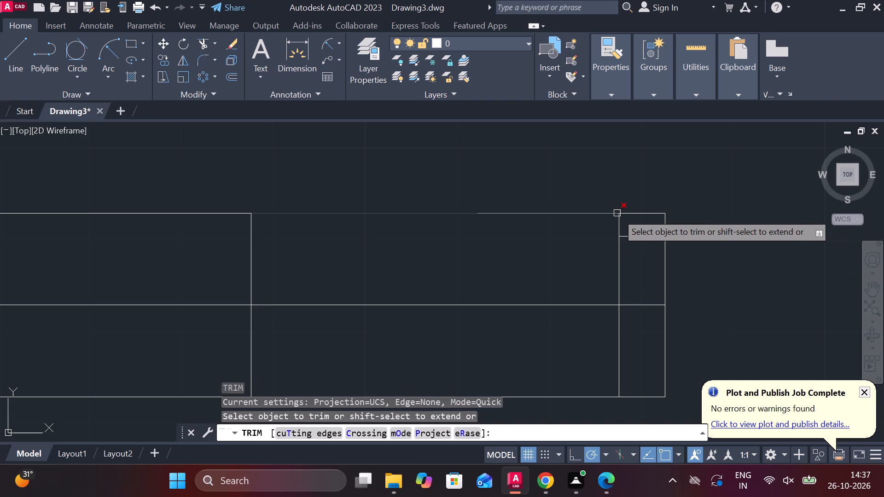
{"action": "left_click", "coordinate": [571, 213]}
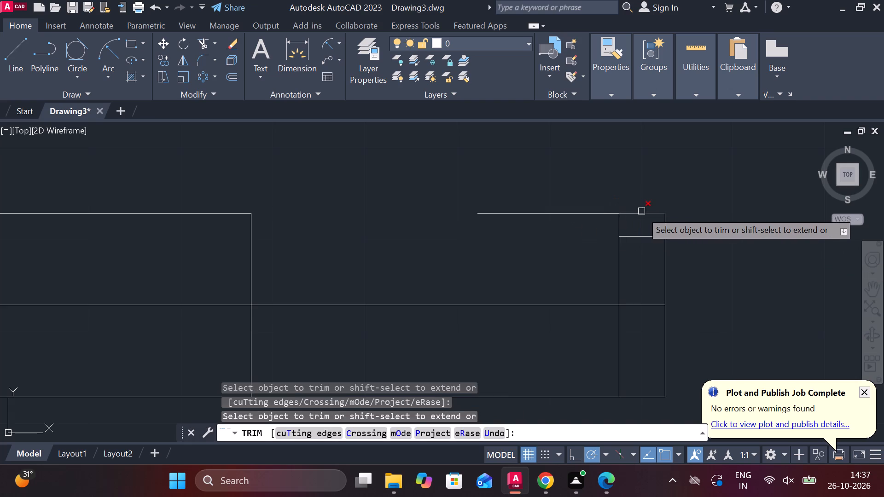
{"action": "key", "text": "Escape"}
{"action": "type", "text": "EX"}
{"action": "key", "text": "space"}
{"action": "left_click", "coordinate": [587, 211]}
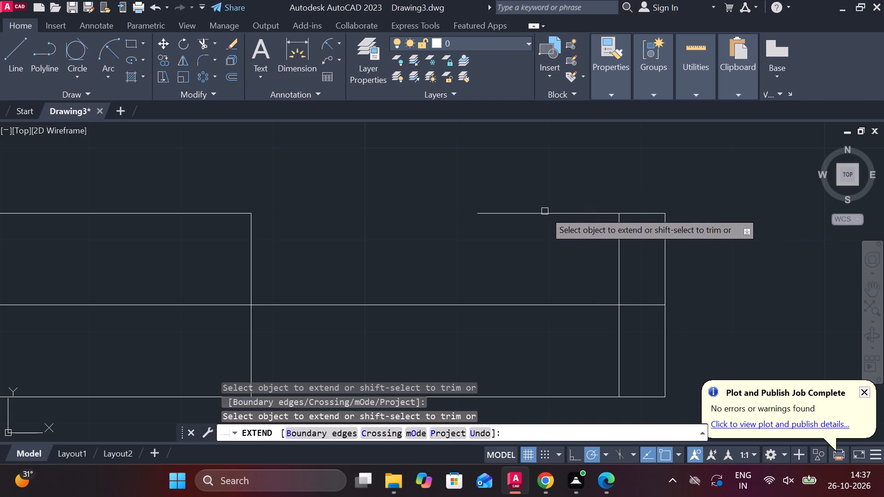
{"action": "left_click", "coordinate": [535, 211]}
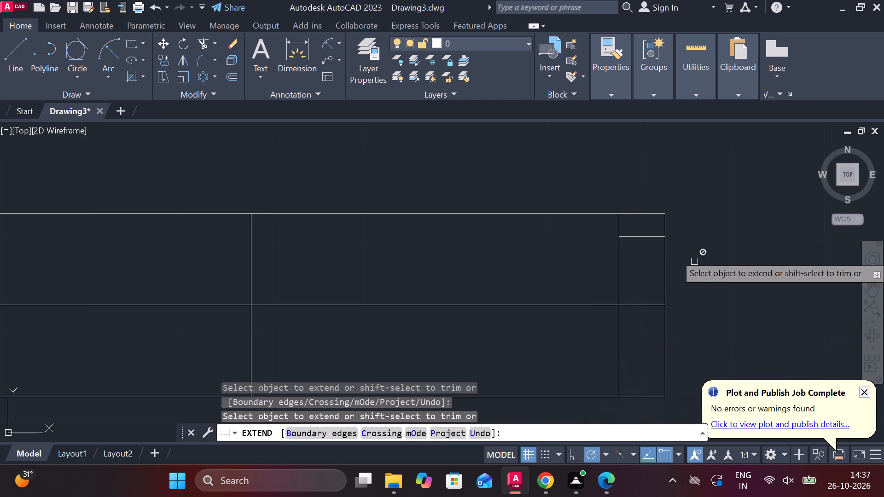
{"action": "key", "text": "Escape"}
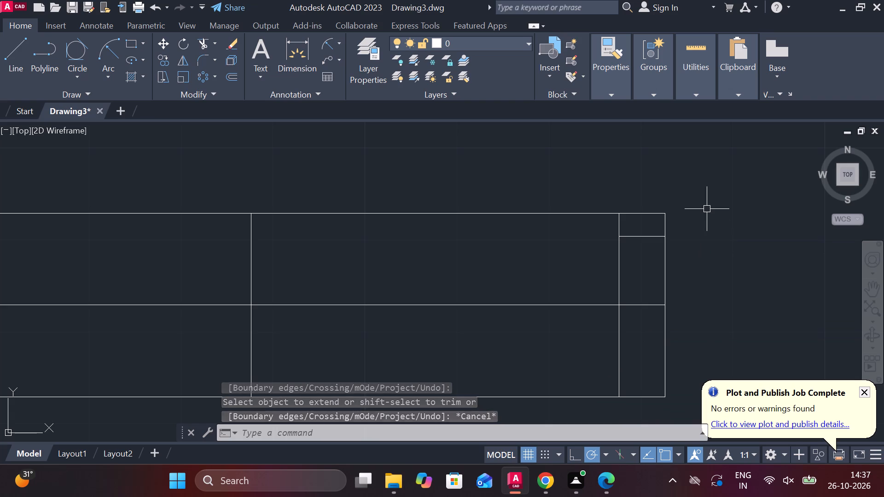
Draw the upper chamfer line from the vertical line's top to the 5-unit line's outer end on the shank end face.
{"action": "key", "text": "l"}
{"action": "key", "text": "Return"}
{"action": "left_click", "coordinate": [614, 209]}
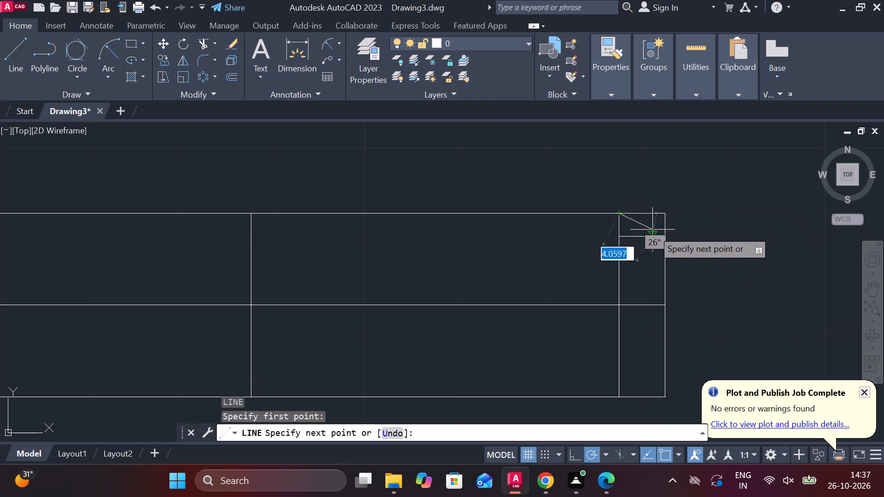
{"action": "left_click", "coordinate": [665, 234]}
{"action": "key", "text": "Escape"}
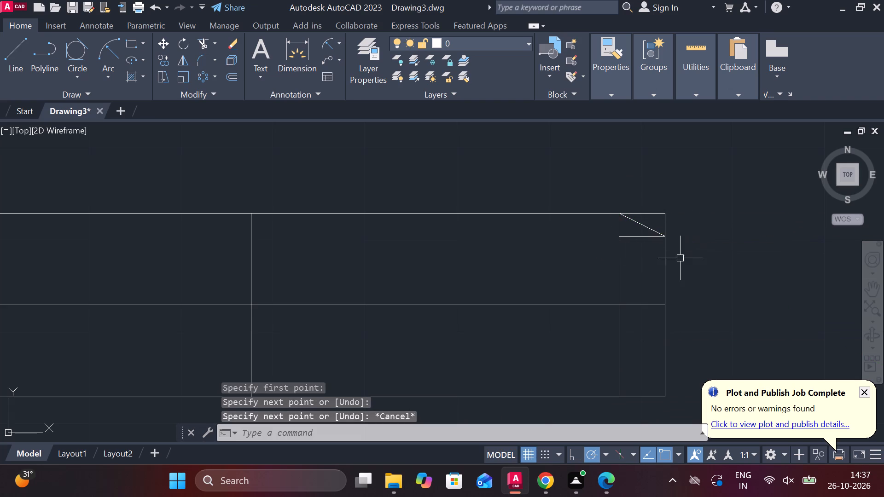
Trim away the horizontal 5-unit construction line and the shank's upper corner outside the chamfer line.
{"action": "type", "text": "TR"}
{"action": "key", "text": "space"}
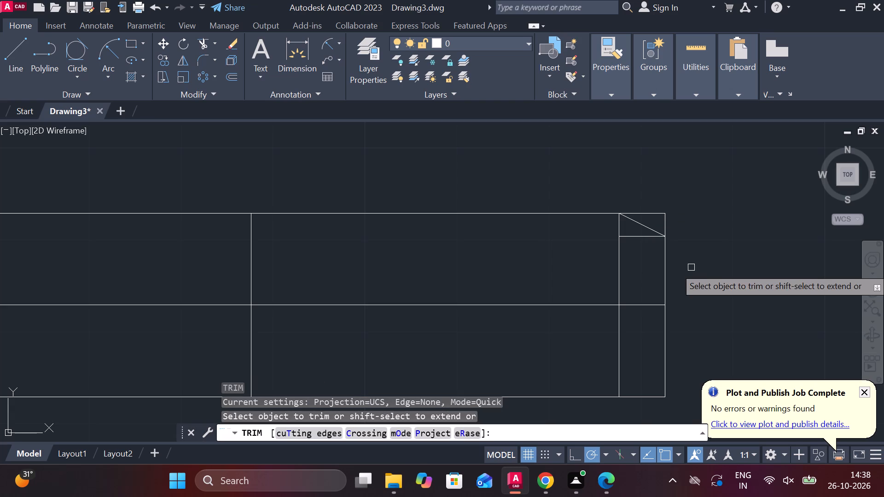
{"action": "left_click", "coordinate": [637, 236]}
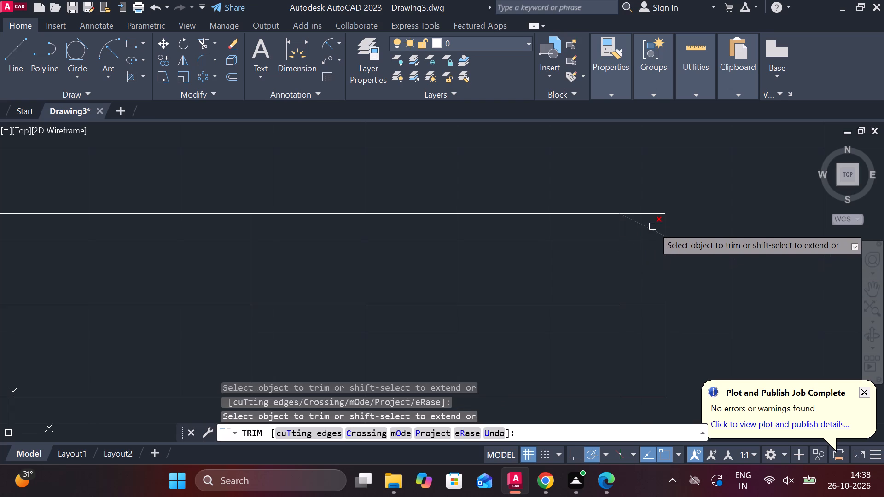
{"action": "left_click", "coordinate": [663, 224]}
{"action": "left_click", "coordinate": [657, 214]}
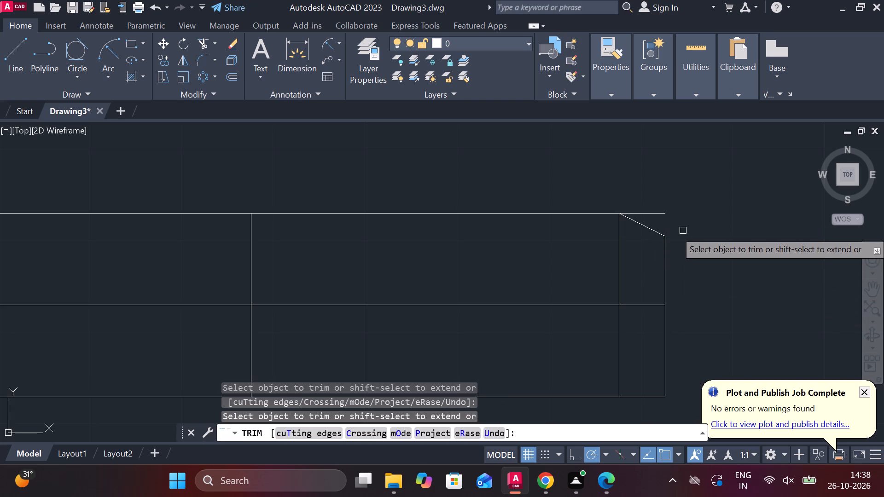
{"action": "left_click", "coordinate": [656, 215]}
{"action": "scroll", "coordinate": [708, 257], "scroll_direction": "down", "scroll_amount": 1}
{"action": "key", "text": "Escape"}
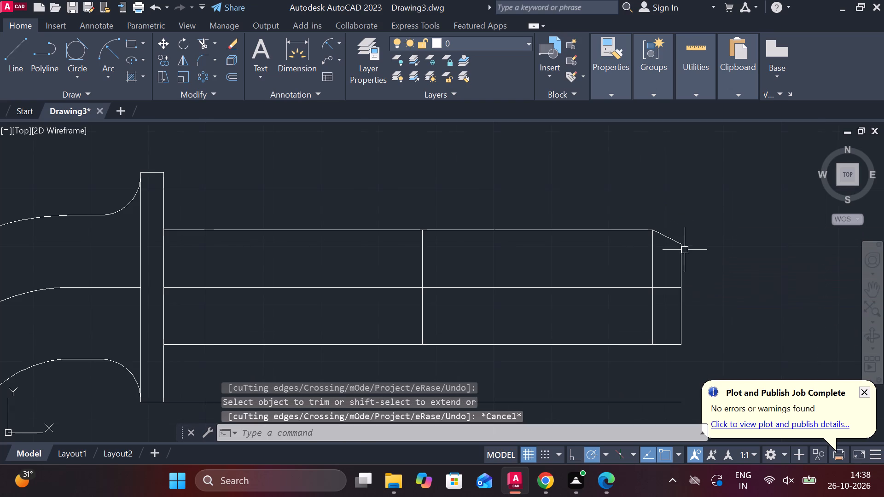
Mirror the chamfer line about the shank's centre line, keeping the original.
{"action": "left_click", "coordinate": [673, 241]}
{"action": "type", "text": "MI"}
{"action": "key", "text": "Return"}
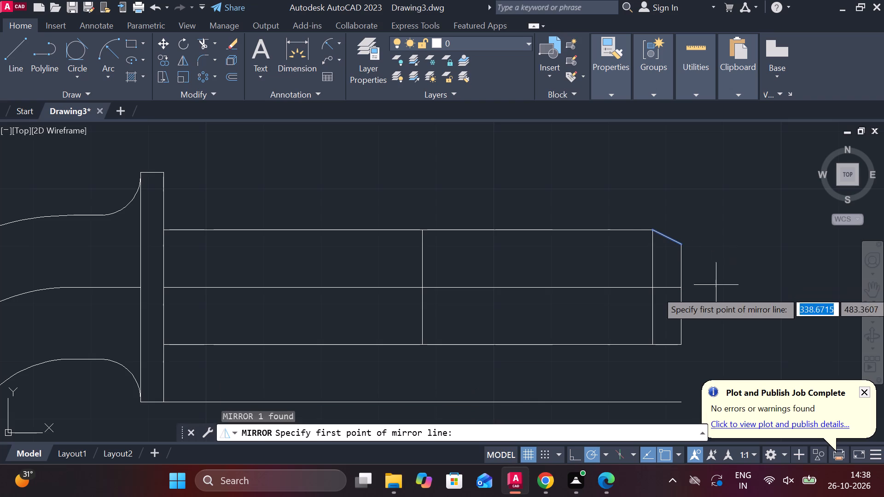
{"action": "left_click", "coordinate": [658, 290]}
{"action": "left_click", "coordinate": [684, 287]}
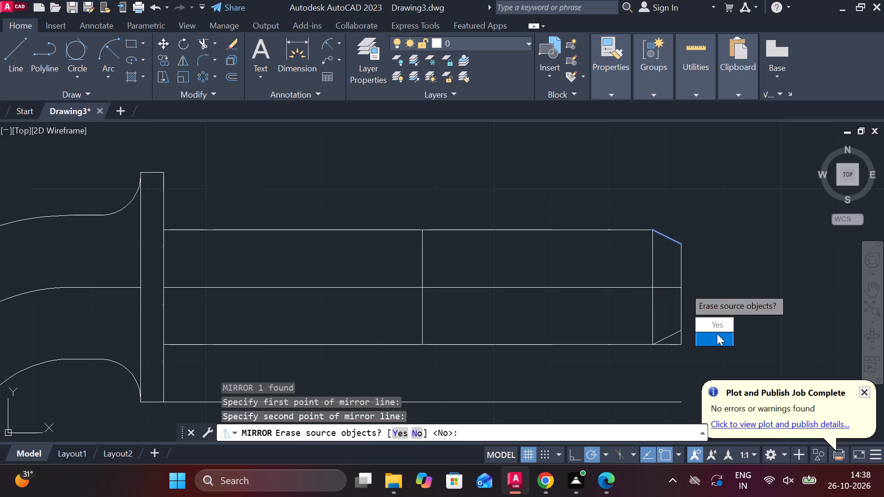
{"action": "left_click_drag", "start_coordinate": [718, 338], "coordinate": [685, 287]}
Trim off the shank's lower corner outside the mirrored chamfer line.
{"action": "type", "text": "TR"}
{"action": "key", "text": "space"}
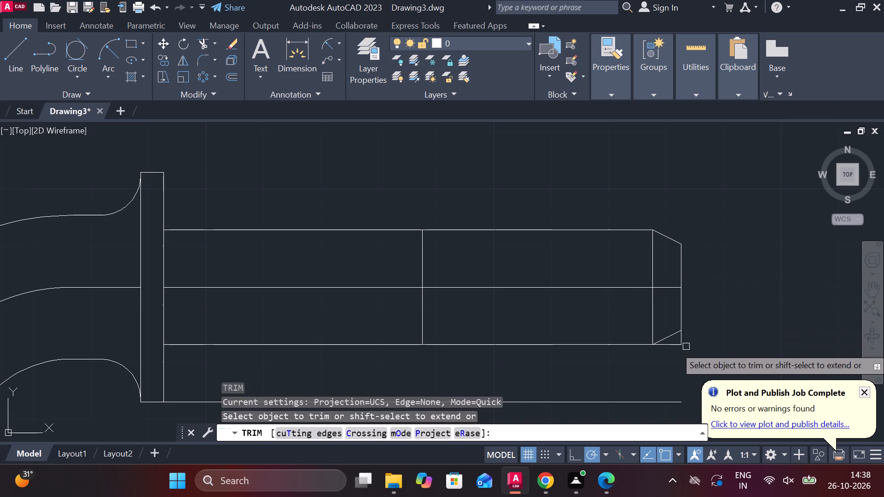
{"action": "left_click", "coordinate": [682, 344]}
{"action": "left_click", "coordinate": [676, 344]}
{"action": "scroll", "coordinate": [710, 306], "scroll_direction": "down", "scroll_amount": 1}
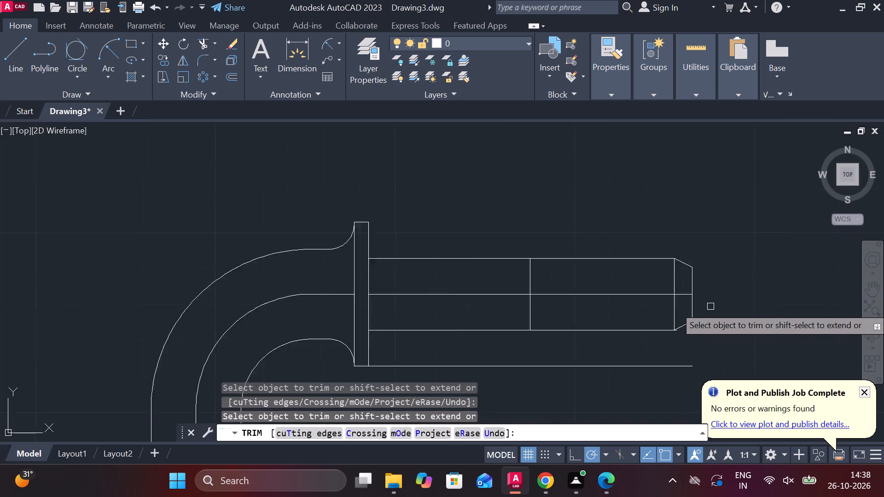
{"action": "scroll", "coordinate": [710, 306], "scroll_direction": "down", "scroll_amount": 1}
{"action": "key", "text": "Escape"}
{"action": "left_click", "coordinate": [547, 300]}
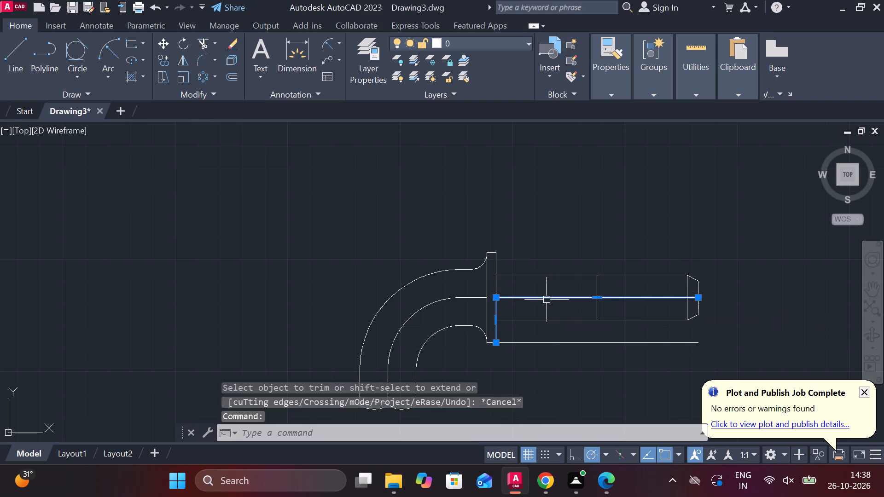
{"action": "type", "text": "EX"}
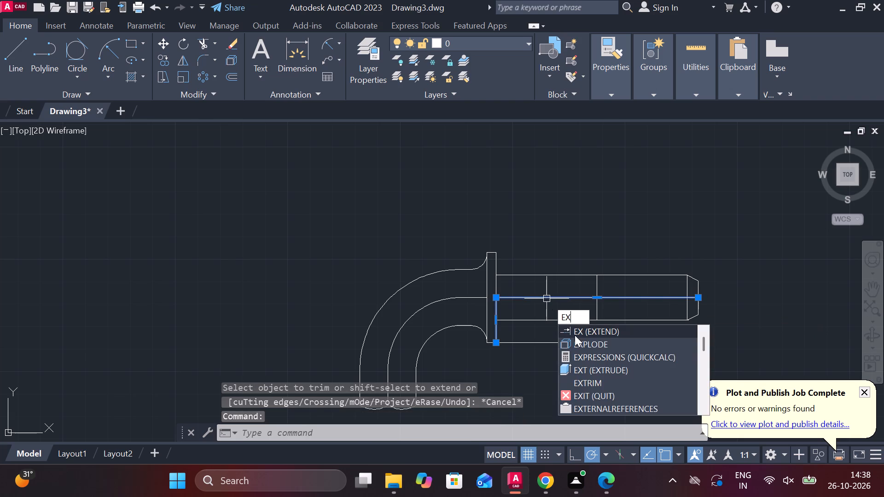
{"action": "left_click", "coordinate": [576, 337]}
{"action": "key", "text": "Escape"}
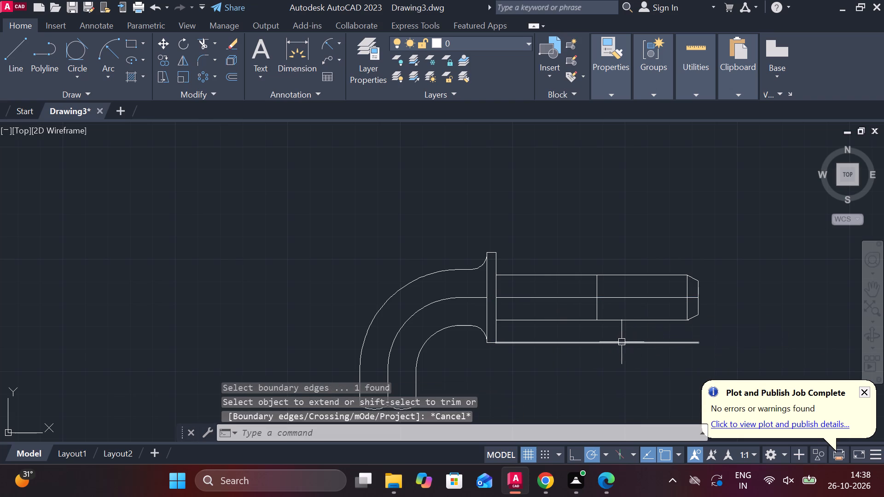
Erase the 90-unit construction line running from the flange's lower corner below the shank.
{"action": "left_click", "coordinate": [622, 342]}
{"action": "type", "text": "E"}
{"action": "key", "text": "space"}
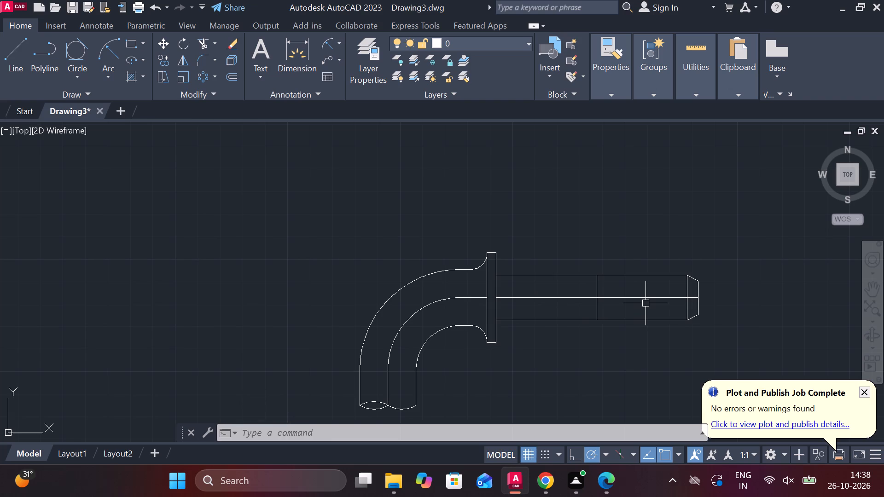
{"action": "scroll", "coordinate": [644, 237], "scroll_direction": "down", "scroll_amount": 1}
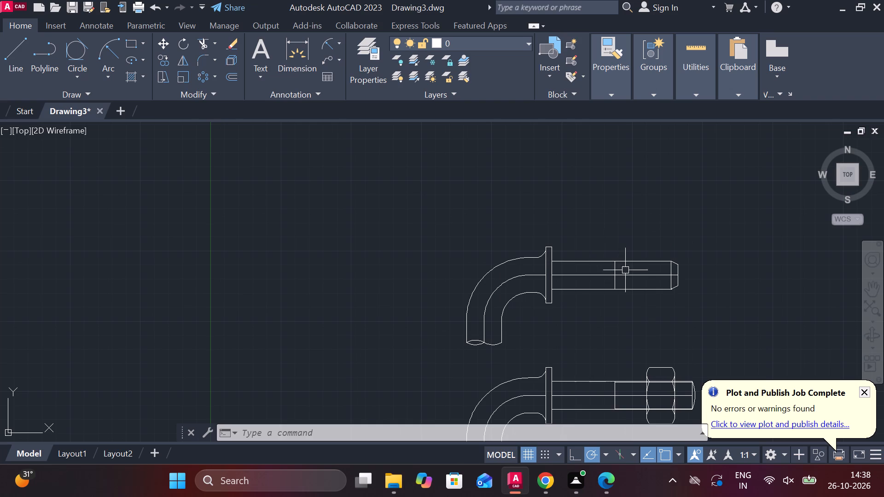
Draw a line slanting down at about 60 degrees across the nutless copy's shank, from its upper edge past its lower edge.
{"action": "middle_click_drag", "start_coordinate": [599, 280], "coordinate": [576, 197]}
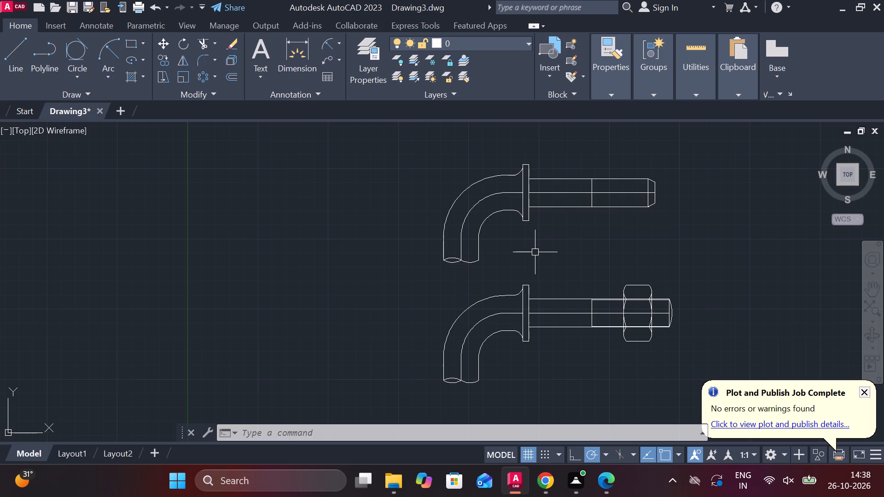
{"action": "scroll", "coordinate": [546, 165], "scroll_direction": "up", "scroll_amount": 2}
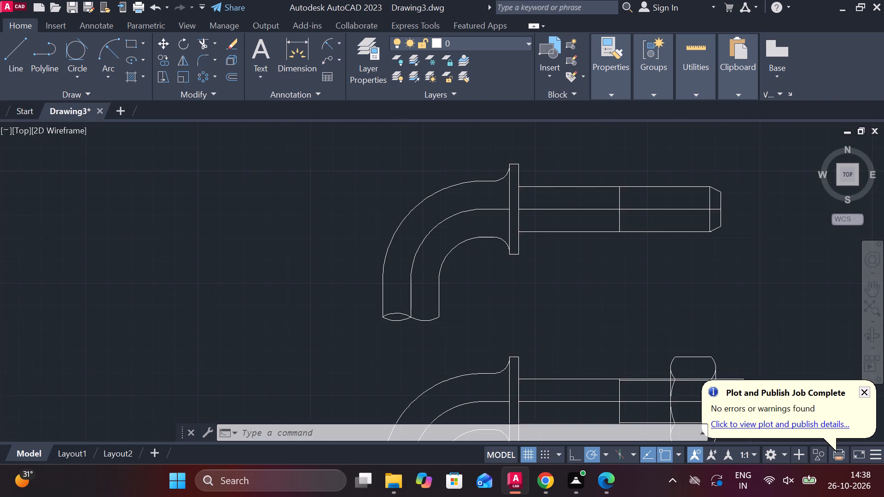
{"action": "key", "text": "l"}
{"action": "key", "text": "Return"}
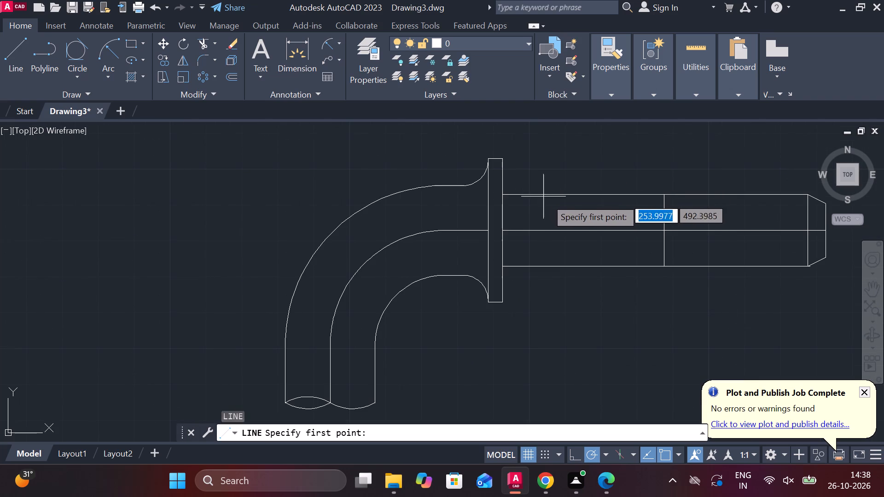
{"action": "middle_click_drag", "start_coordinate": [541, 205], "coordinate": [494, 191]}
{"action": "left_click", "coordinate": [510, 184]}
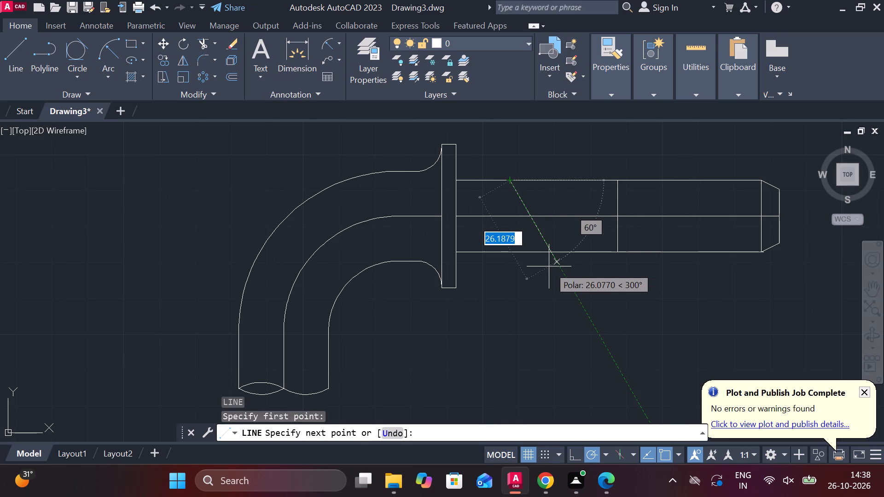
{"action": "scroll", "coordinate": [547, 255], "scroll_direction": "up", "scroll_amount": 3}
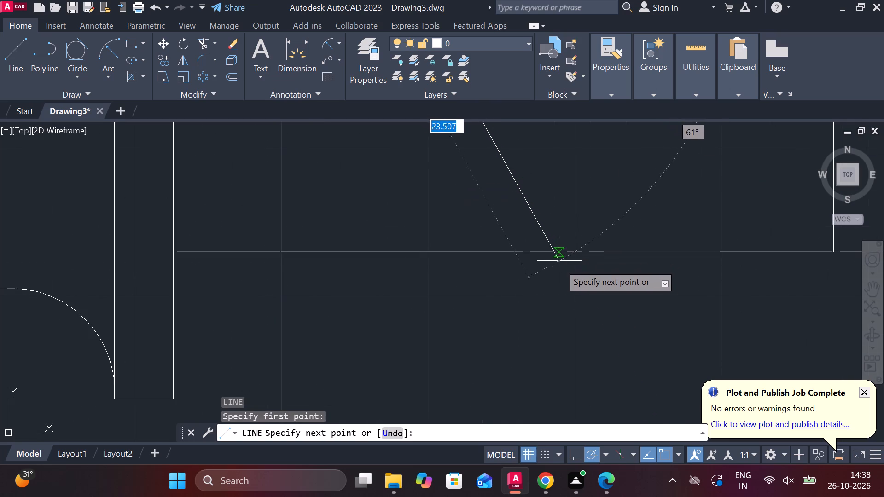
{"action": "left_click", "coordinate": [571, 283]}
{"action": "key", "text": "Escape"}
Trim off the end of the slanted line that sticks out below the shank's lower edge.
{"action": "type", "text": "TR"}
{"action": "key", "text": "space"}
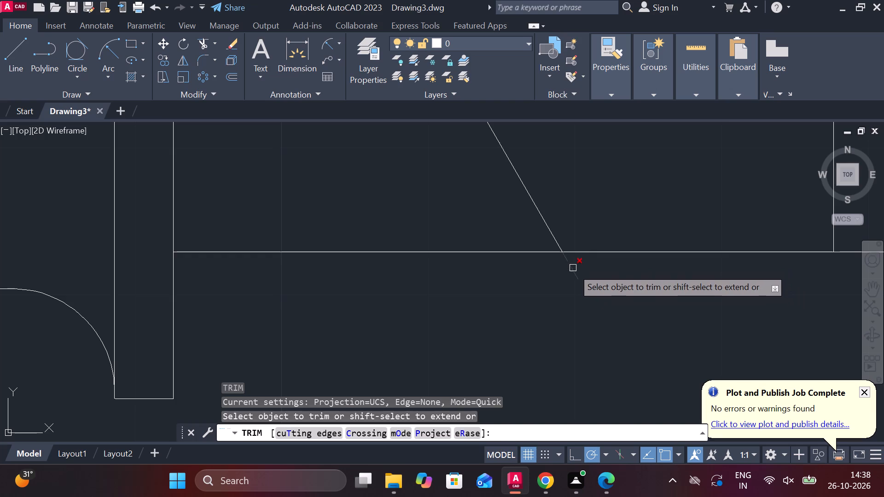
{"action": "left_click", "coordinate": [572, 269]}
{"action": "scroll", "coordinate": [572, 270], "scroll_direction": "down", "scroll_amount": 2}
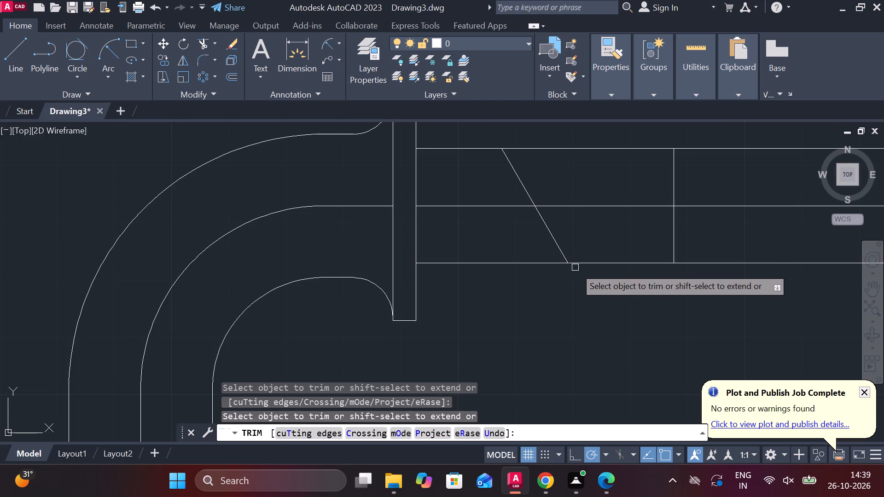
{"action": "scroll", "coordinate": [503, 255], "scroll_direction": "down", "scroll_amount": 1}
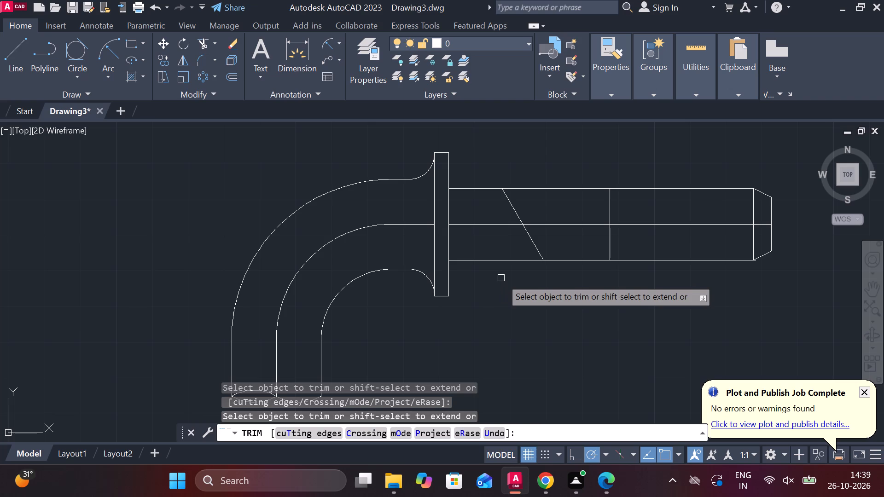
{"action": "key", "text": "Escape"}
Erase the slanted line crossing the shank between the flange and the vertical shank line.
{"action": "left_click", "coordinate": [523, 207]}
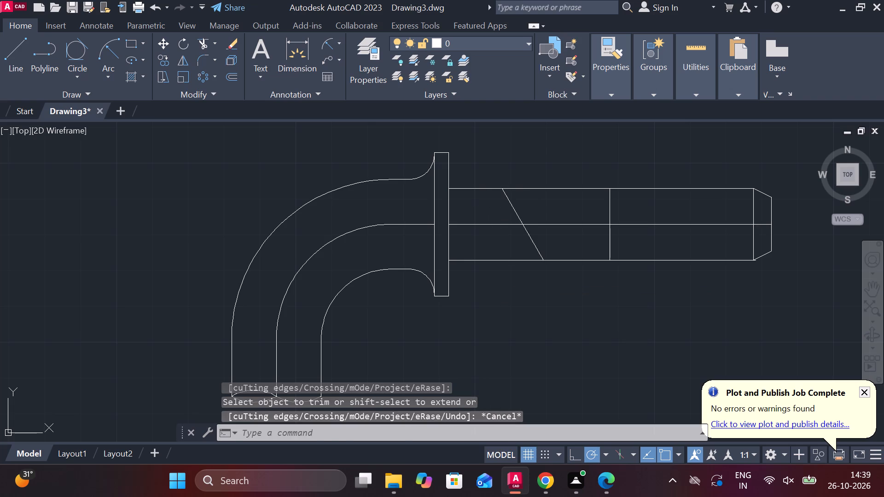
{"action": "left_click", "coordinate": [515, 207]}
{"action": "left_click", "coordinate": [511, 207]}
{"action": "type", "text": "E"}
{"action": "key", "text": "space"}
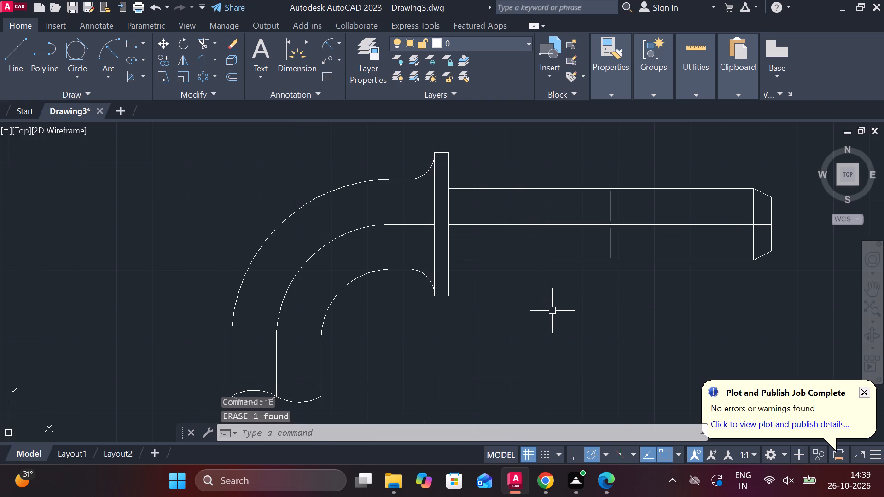
Set the polar tracking angle increment to 45 degrees.
{"action": "left_click", "coordinate": [610, 451]}
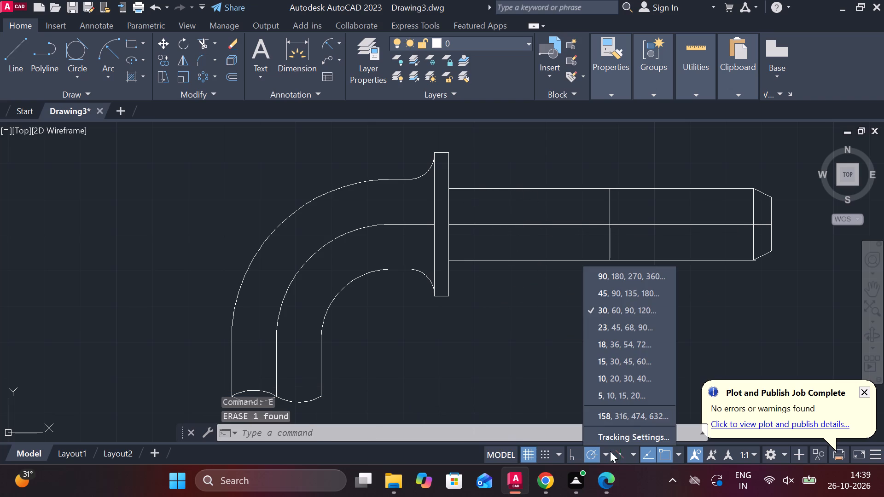
{"action": "left_click", "coordinate": [540, 340]}
{"action": "key", "text": "l"}
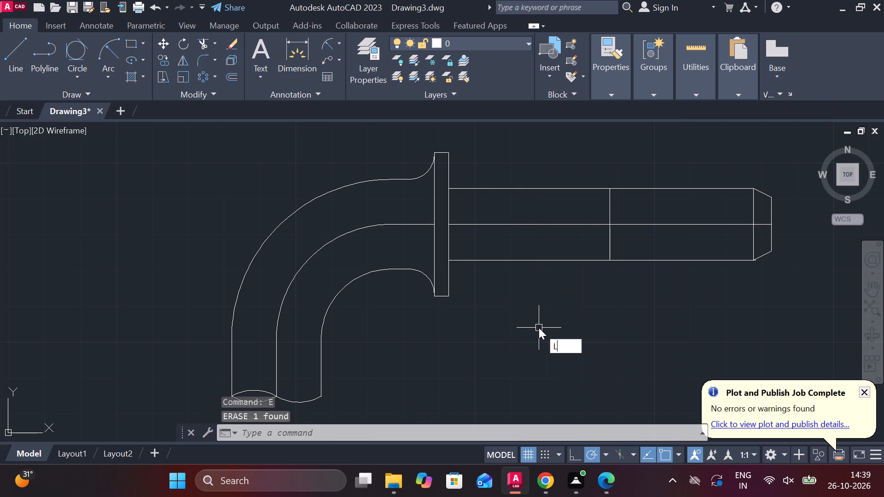
{"action": "key", "text": "Return"}
{"action": "left_click", "coordinate": [609, 451]}
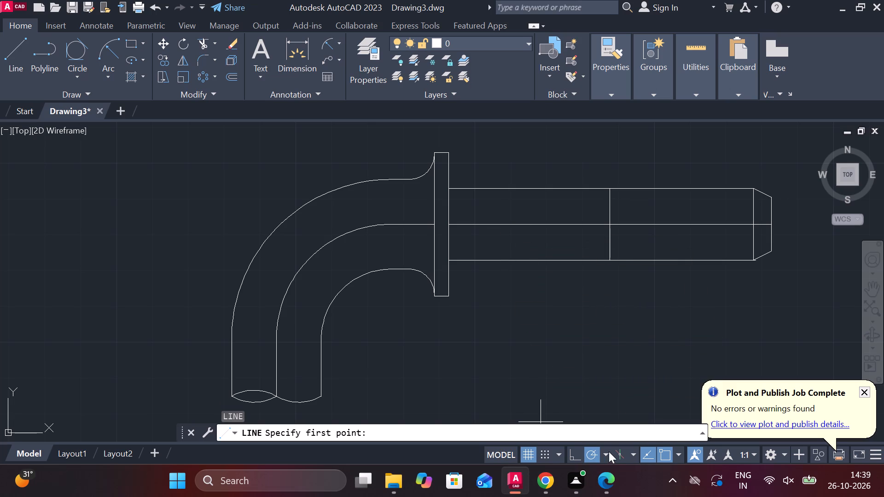
{"action": "left_click", "coordinate": [612, 293]}
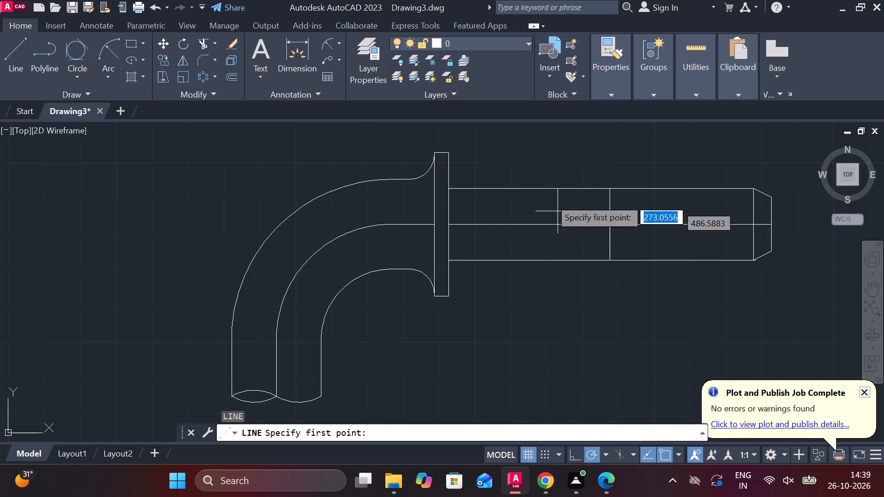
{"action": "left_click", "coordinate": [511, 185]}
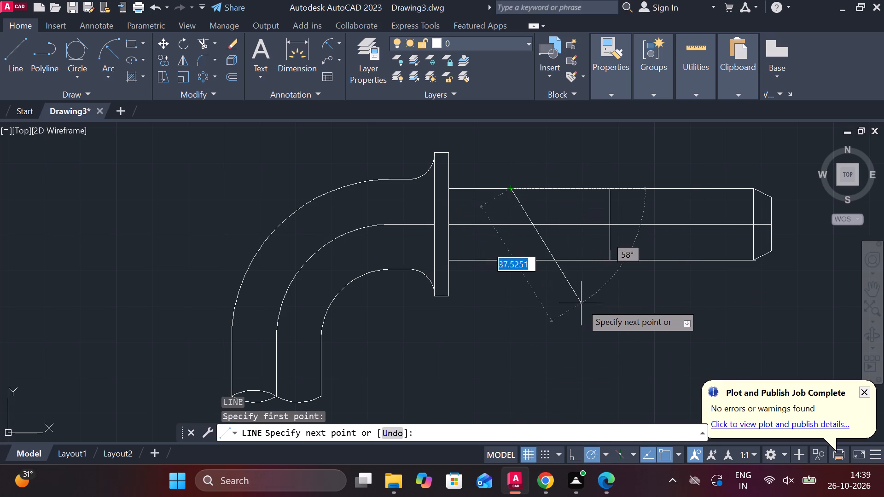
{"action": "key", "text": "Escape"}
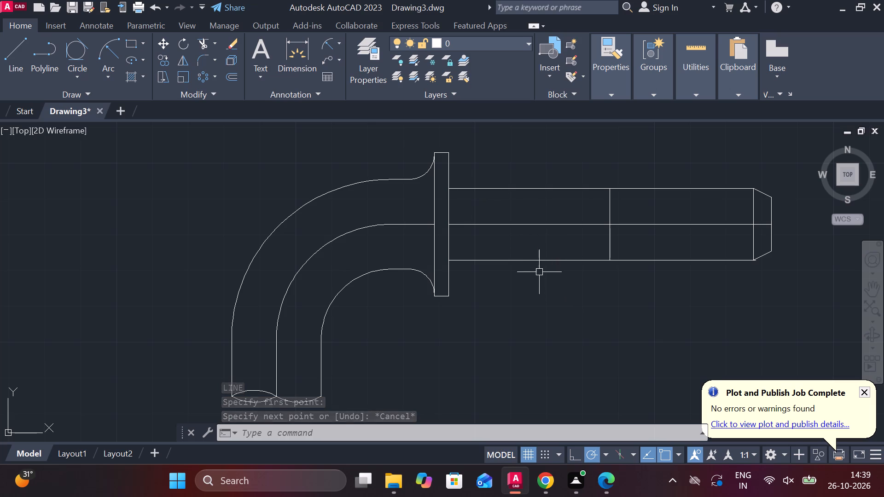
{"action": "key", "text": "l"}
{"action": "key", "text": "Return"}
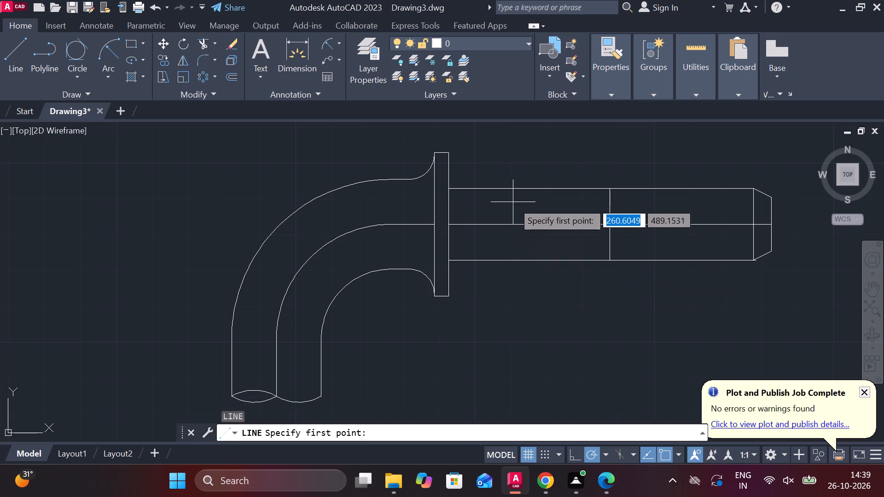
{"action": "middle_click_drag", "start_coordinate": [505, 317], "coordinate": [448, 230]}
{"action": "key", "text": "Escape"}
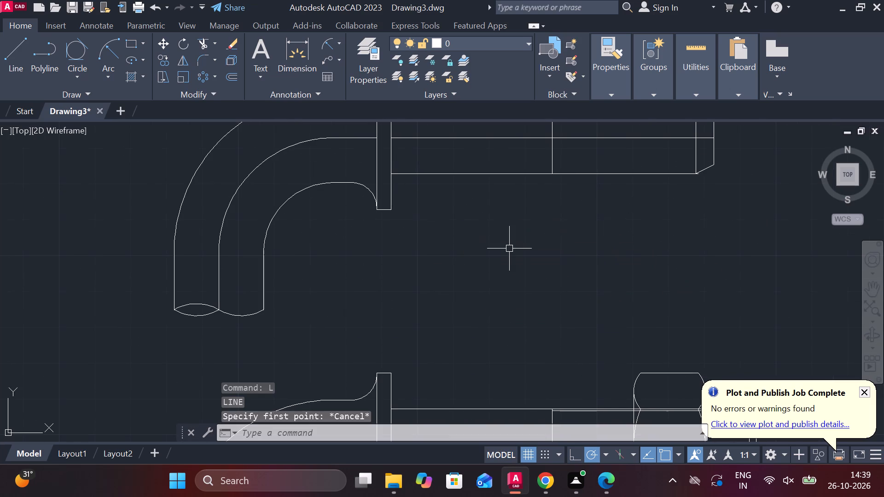
Draw an open-topped narrow vertical strip below the nutless copy's shank, with 20-unit sides and a 2-unit bottom edge.
{"action": "key", "text": "l"}
{"action": "key", "text": "Return"}
{"action": "left_click", "coordinate": [502, 233]}
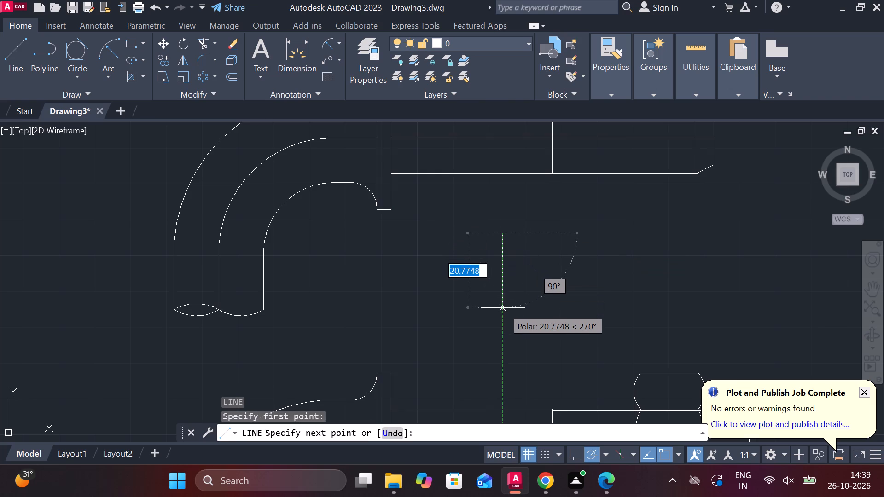
{"action": "key", "text": "2"}
{"action": "key", "text": "0"}
{"action": "key", "text": "Return"}
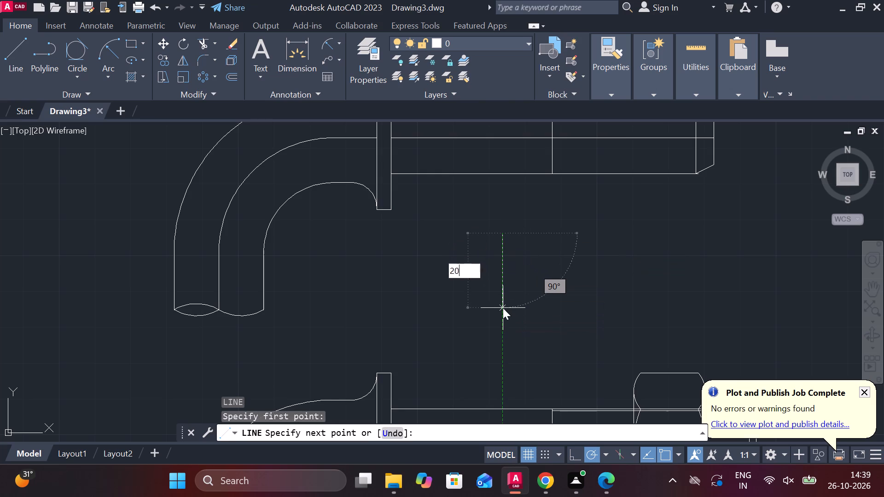
{"action": "scroll", "coordinate": [533, 306], "scroll_direction": "up", "scroll_amount": 2}
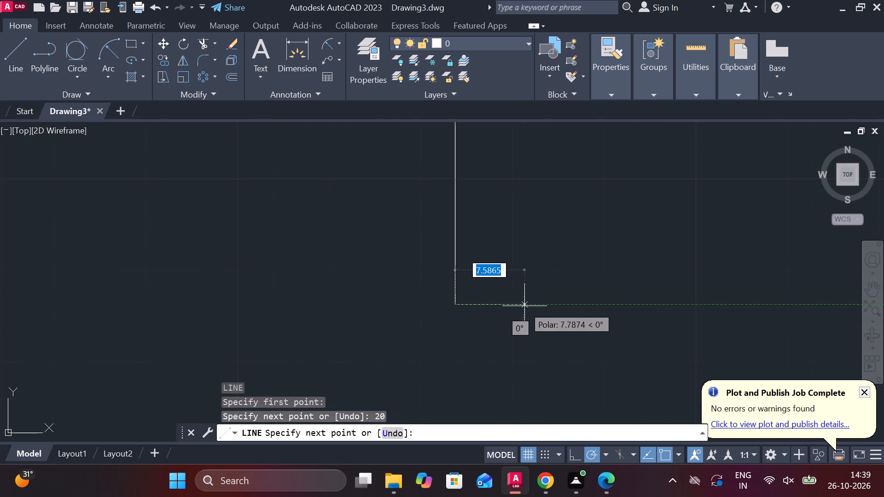
{"action": "type", "text": "2"}
{"action": "key", "text": "space"}
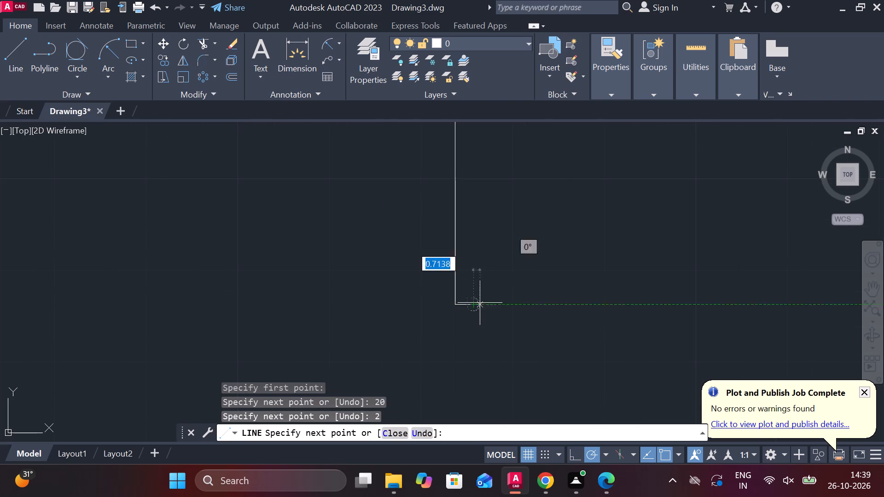
{"action": "middle_click_drag", "start_coordinate": [465, 152], "coordinate": [481, 273]}
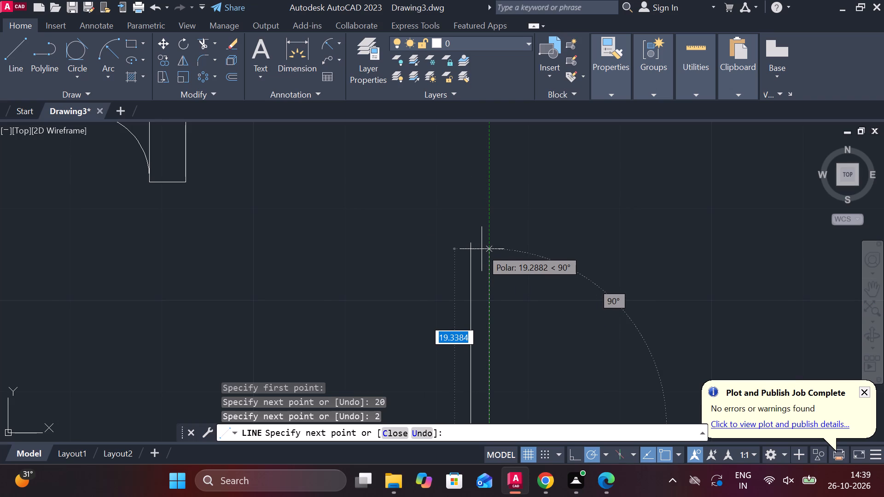
{"action": "type", "text": "20"}
{"action": "key", "text": "Return"}
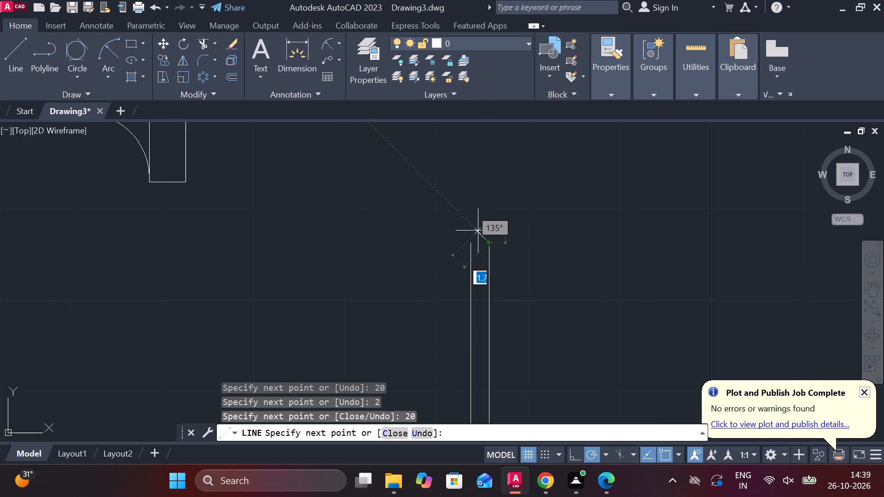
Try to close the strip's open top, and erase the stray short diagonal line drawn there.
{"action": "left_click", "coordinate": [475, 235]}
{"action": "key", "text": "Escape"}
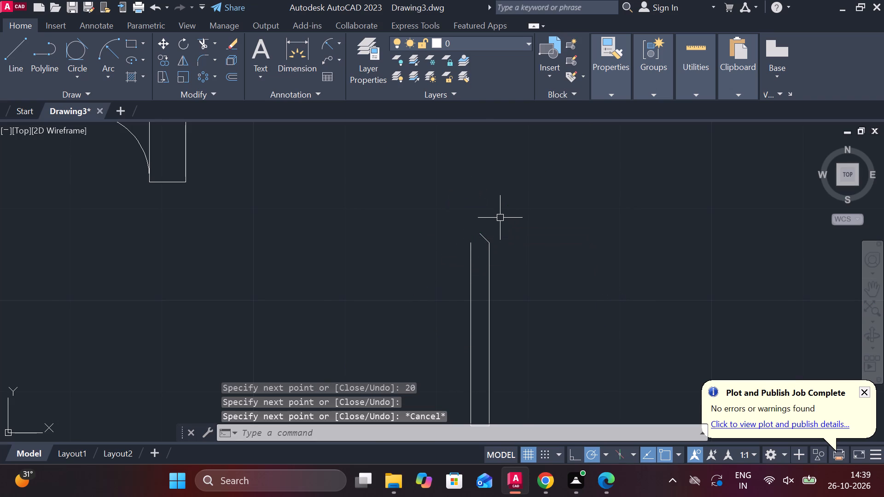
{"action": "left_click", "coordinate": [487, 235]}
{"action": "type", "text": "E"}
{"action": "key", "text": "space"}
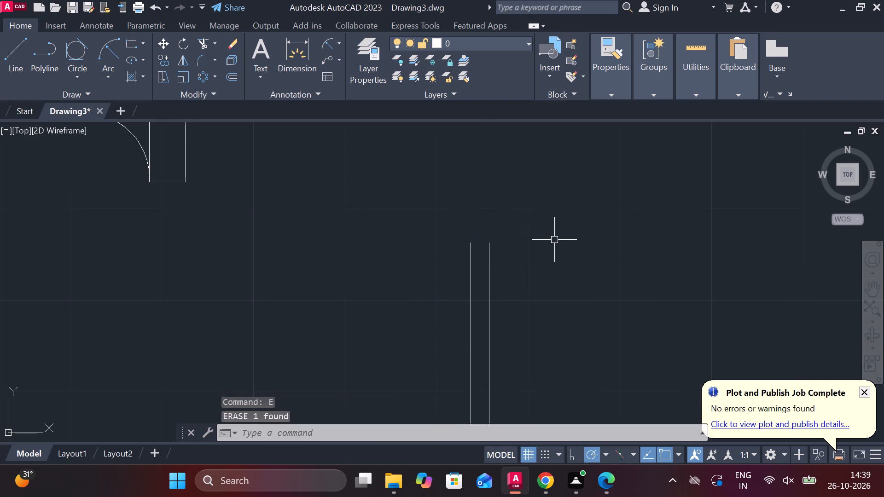
Close the top of the narrow strip with a horizontal line joining the upper ends of its two sides.
{"action": "key", "text": "l"}
{"action": "key", "text": "Return"}
{"action": "left_click", "coordinate": [460, 240]}
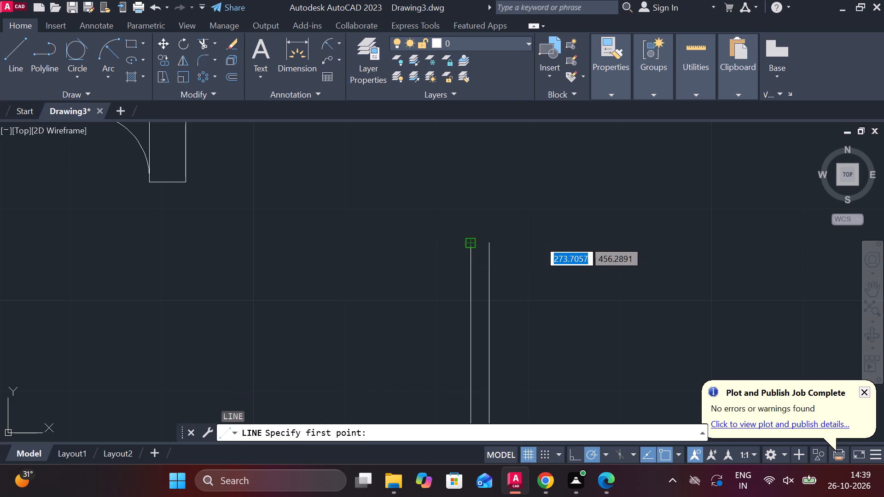
{"action": "left_click", "coordinate": [493, 238]}
{"action": "scroll", "coordinate": [536, 227], "scroll_direction": "down", "scroll_amount": 1}
{"action": "key", "text": "Escape"}
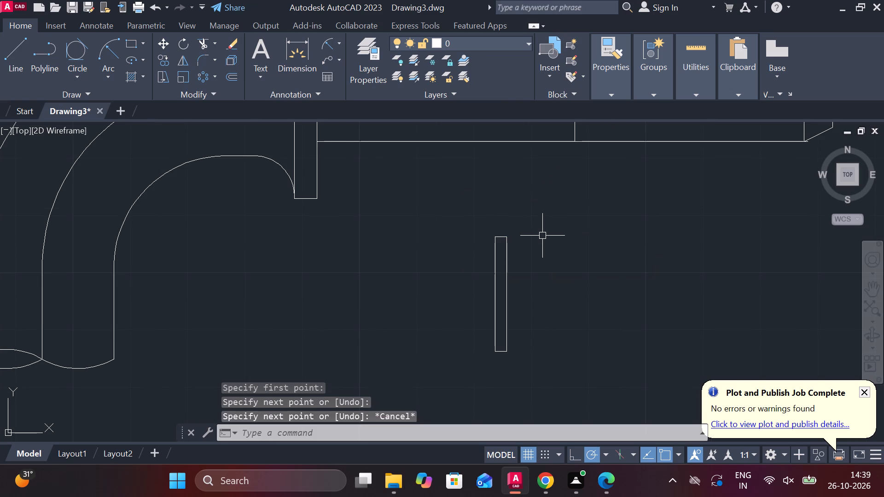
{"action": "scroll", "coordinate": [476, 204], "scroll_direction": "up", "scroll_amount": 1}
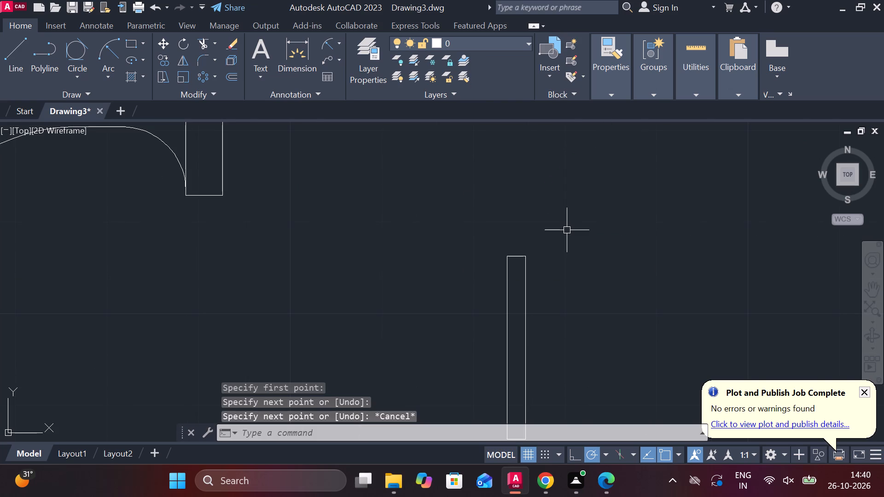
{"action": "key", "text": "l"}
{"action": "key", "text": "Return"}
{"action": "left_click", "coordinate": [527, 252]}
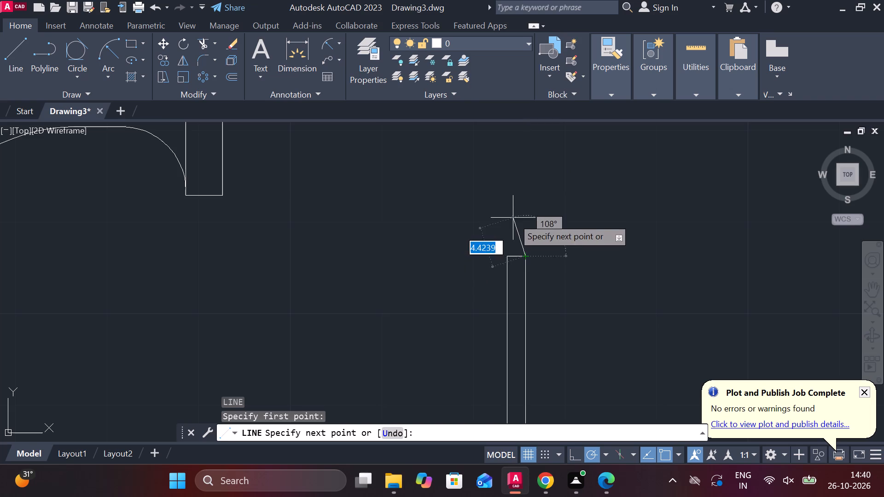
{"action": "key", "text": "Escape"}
Draw a 2-unit vertical line up from the strip's top-edge midpoint, and join its upper end to both top corners.
{"action": "key", "text": "l"}
{"action": "key", "text": "Return"}
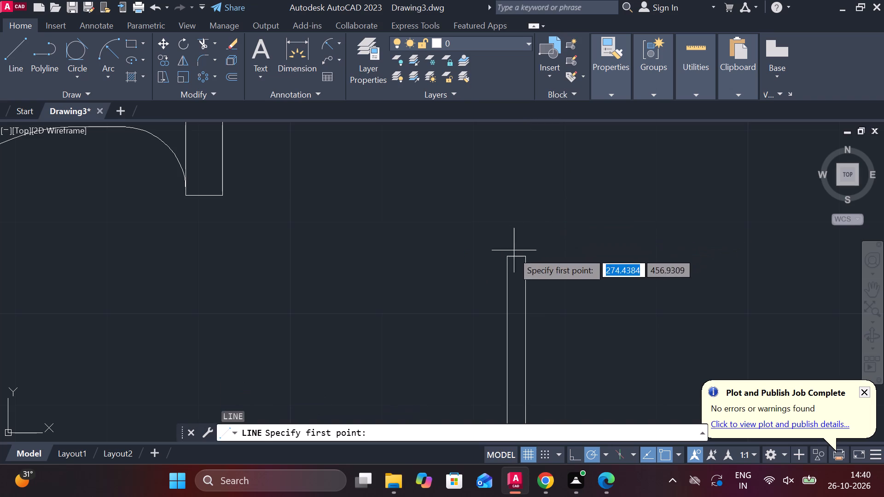
{"action": "left_click", "coordinate": [518, 254]}
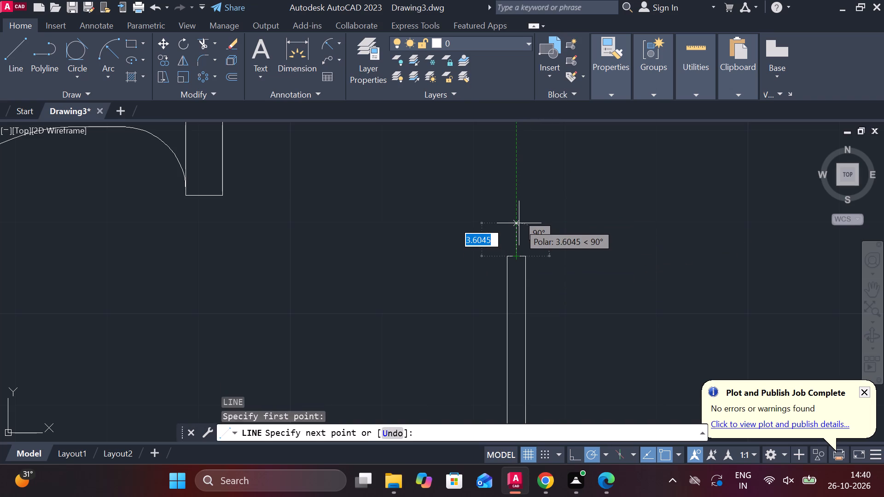
{"action": "type", "text": "2"}
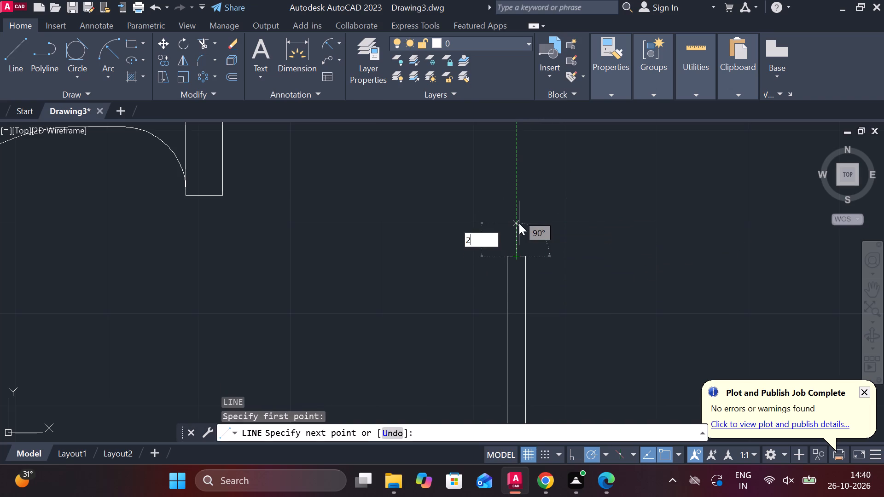
{"action": "key", "text": "space"}
{"action": "scroll", "coordinate": [486, 231], "scroll_direction": "up", "scroll_amount": 2}
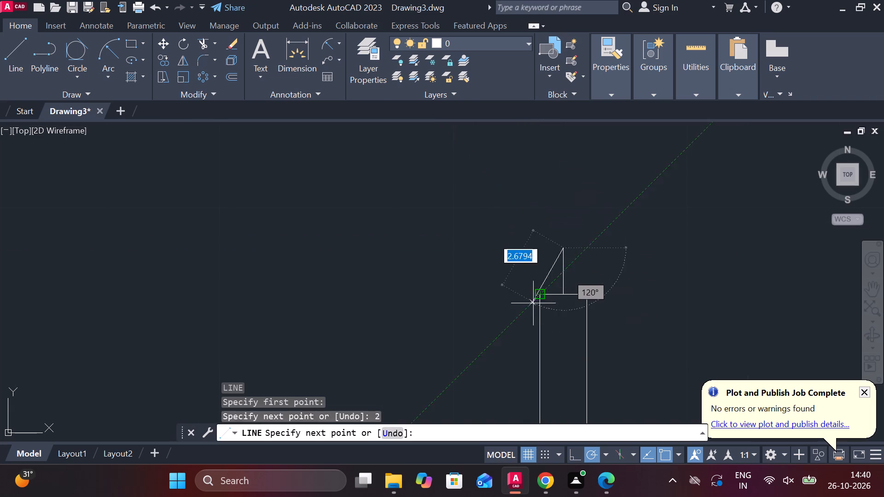
{"action": "left_click", "coordinate": [537, 299]}
{"action": "key", "text": "Escape"}
{"action": "key", "text": "space"}
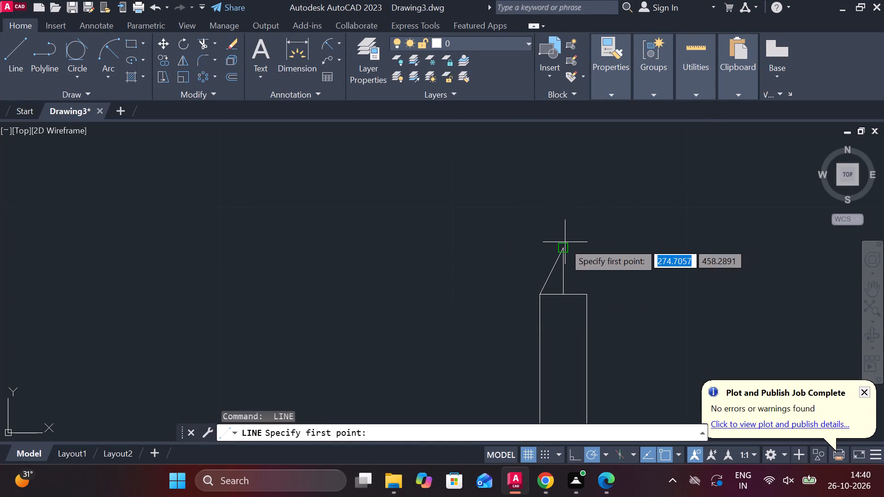
{"action": "left_click", "coordinate": [564, 243]}
{"action": "left_click", "coordinate": [588, 294]}
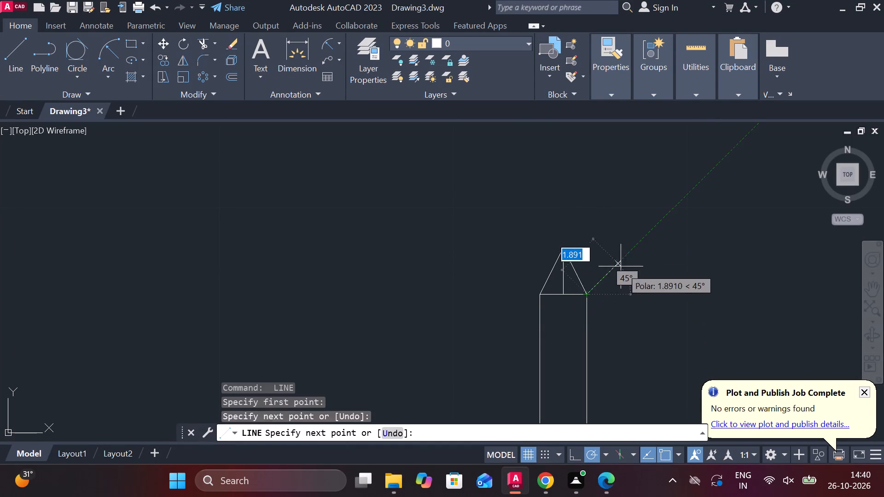
{"action": "key", "text": "Escape"}
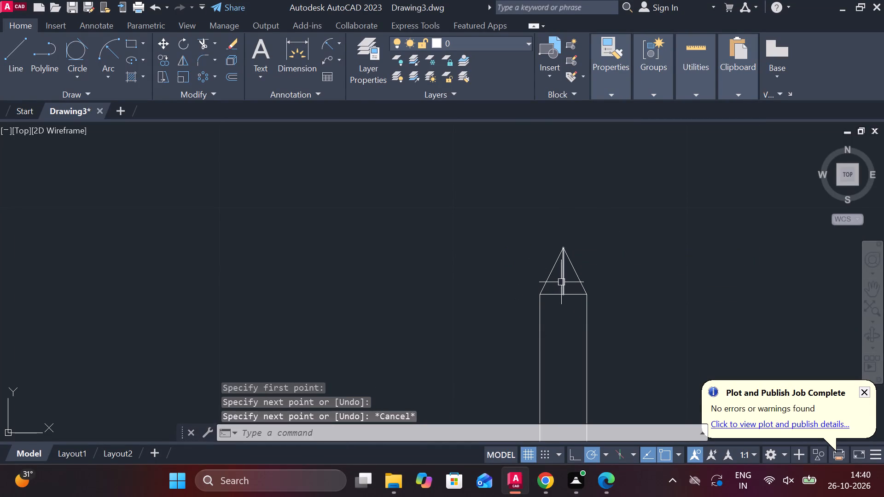
Erase the vertical construction line inside the tip and the strip's horizontal top edge.
{"action": "left_click", "coordinate": [561, 282]}
{"action": "left_click", "coordinate": [557, 293]}
{"action": "type", "text": "E"}
{"action": "key", "text": "space"}
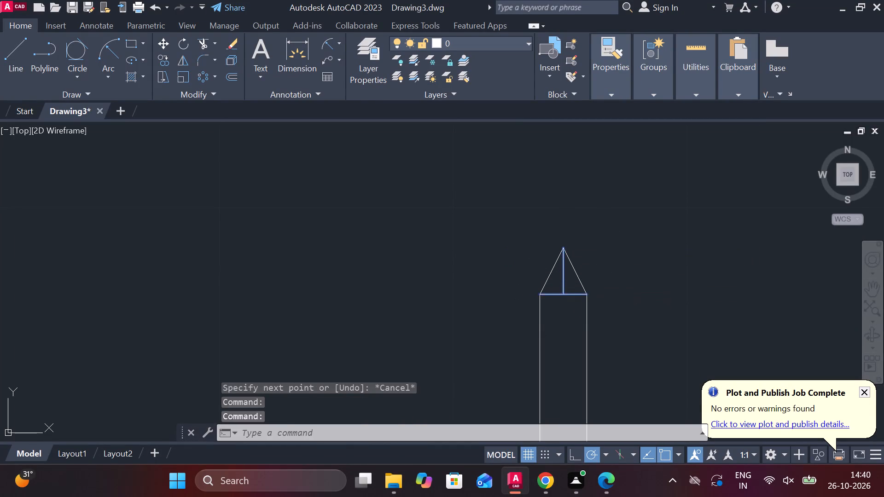
Mirror the two tip lines about a horizontal axis through the midpoint of the strip's sides, keeping the originals.
{"action": "scroll", "coordinate": [624, 282], "scroll_direction": "down", "scroll_amount": 1}
{"action": "middle_click_drag", "start_coordinate": [622, 282], "coordinate": [570, 209]}
{"action": "left_click", "coordinate": [543, 205]}
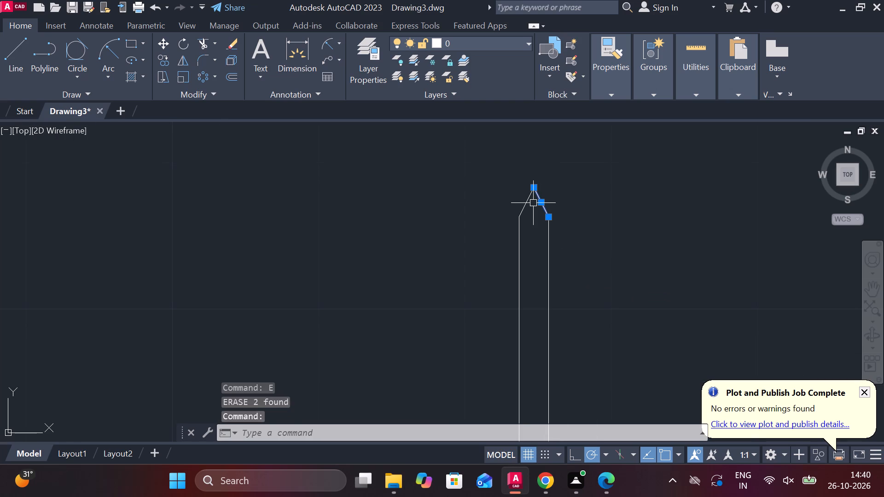
{"action": "left_click", "coordinate": [530, 202]}
{"action": "type", "text": "MI"}
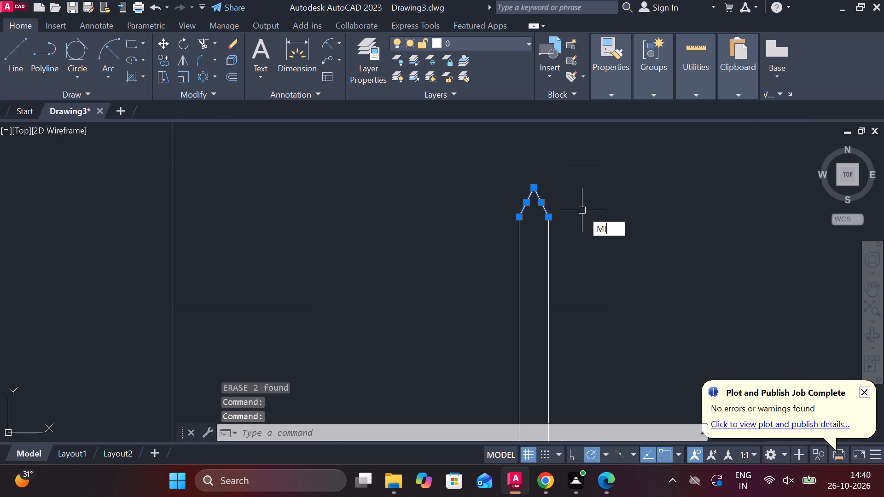
{"action": "key", "text": "Return"}
{"action": "scroll", "coordinate": [579, 235], "scroll_direction": "down", "scroll_amount": 2}
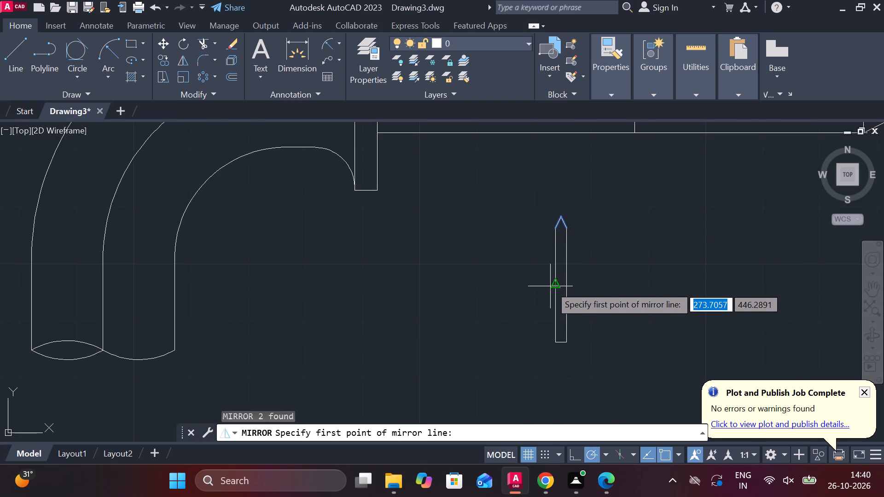
{"action": "left_click", "coordinate": [552, 284]}
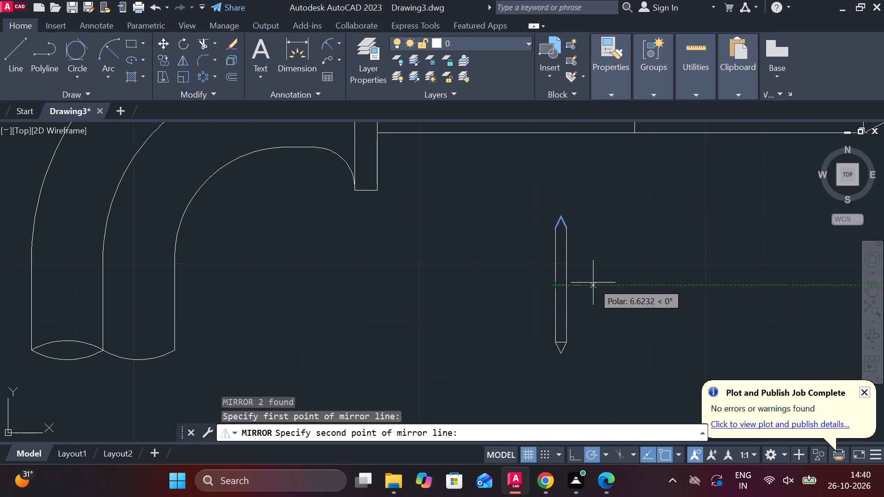
{"action": "left_click", "coordinate": [593, 283]}
{"action": "left_click_drag", "start_coordinate": [622, 330], "coordinate": [593, 283]}
Trim away the horizontal line between the strip body and its lower pointed tip.
{"action": "middle_click_drag", "start_coordinate": [578, 283], "coordinate": [572, 247]}
{"action": "scroll", "coordinate": [584, 294], "scroll_direction": "up", "scroll_amount": 2}
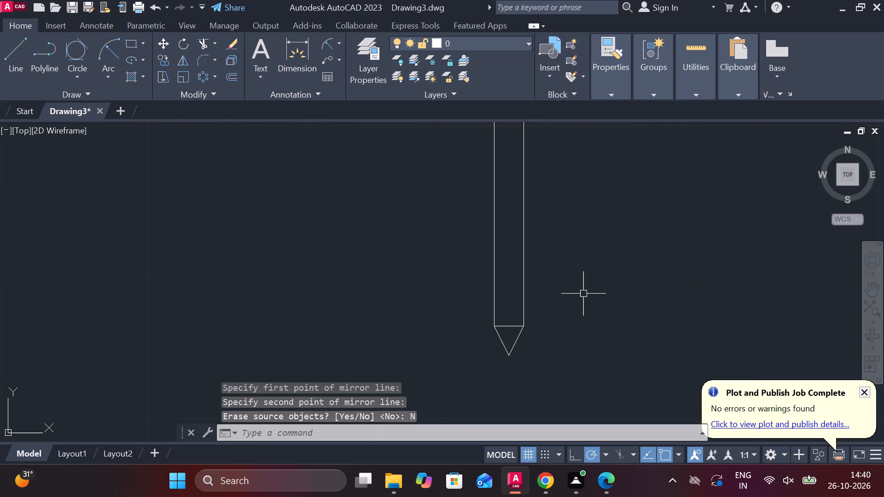
{"action": "type", "text": "TR"}
{"action": "key", "text": "space"}
{"action": "left_click", "coordinate": [511, 327]}
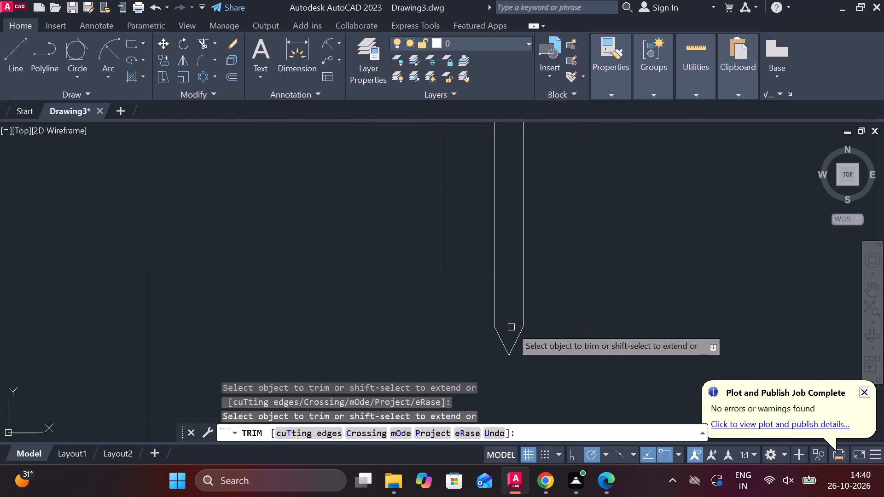
{"action": "scroll", "coordinate": [571, 261], "scroll_direction": "down", "scroll_amount": 2}
{"action": "key", "text": "Escape"}
Rotate the whole double-pointed strip slightly counterclockwise about the lower end of its right side, so it leans left.
{"action": "left_click_drag", "start_coordinate": [514, 147], "coordinate": [527, 156]}
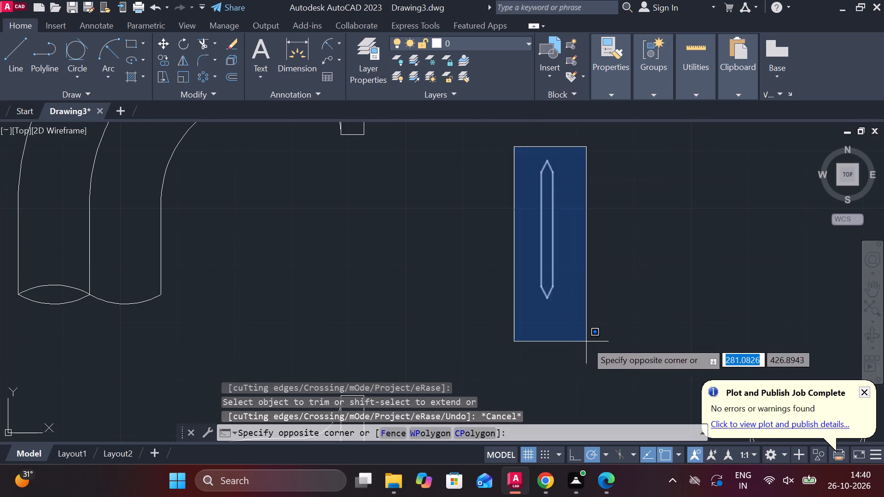
{"action": "left_click", "coordinate": [605, 341]}
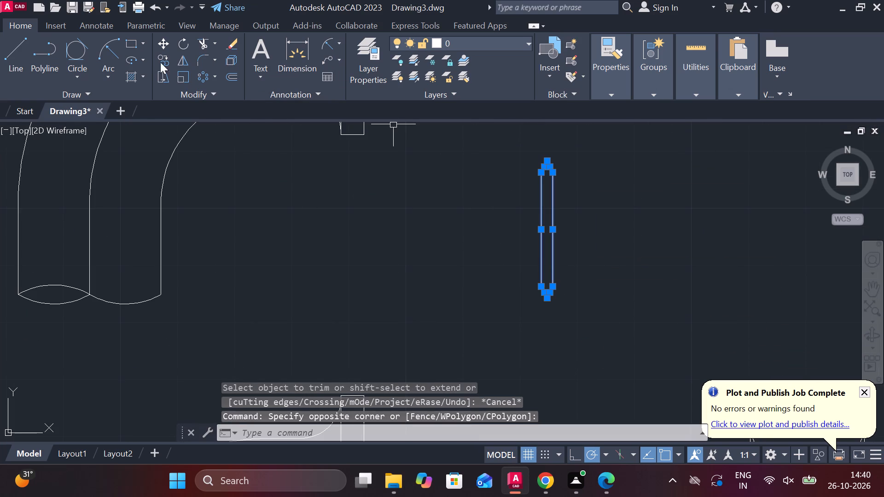
{"action": "left_click", "coordinate": [181, 46]}
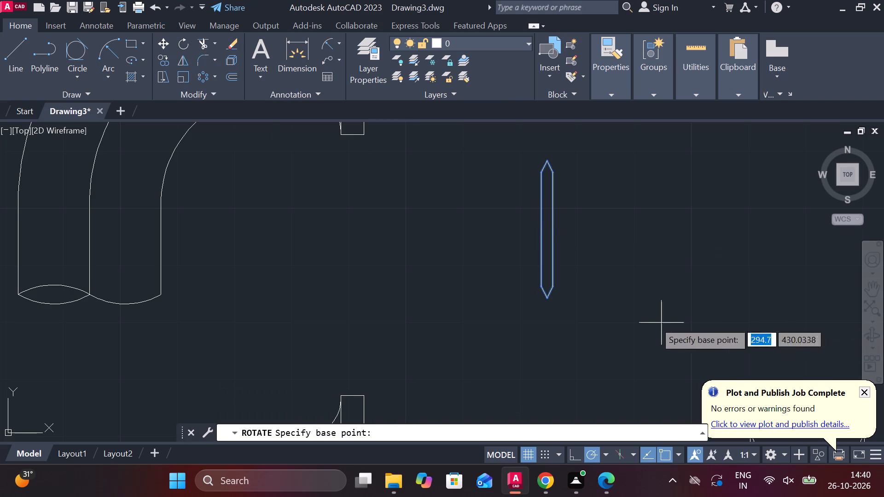
{"action": "left_click", "coordinate": [560, 295]}
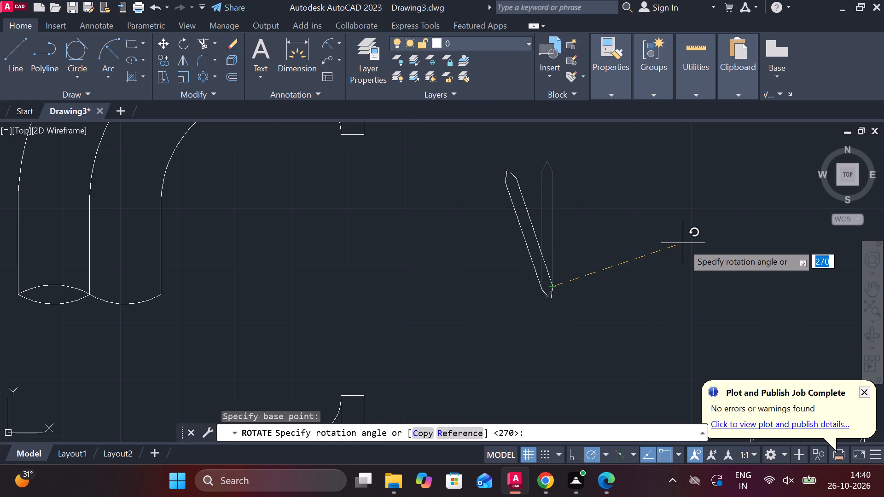
{"action": "left_click", "coordinate": [683, 243]}
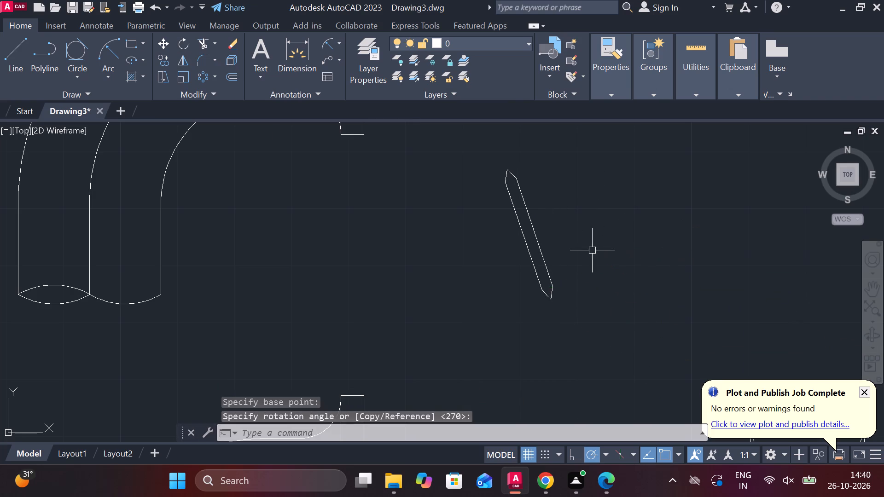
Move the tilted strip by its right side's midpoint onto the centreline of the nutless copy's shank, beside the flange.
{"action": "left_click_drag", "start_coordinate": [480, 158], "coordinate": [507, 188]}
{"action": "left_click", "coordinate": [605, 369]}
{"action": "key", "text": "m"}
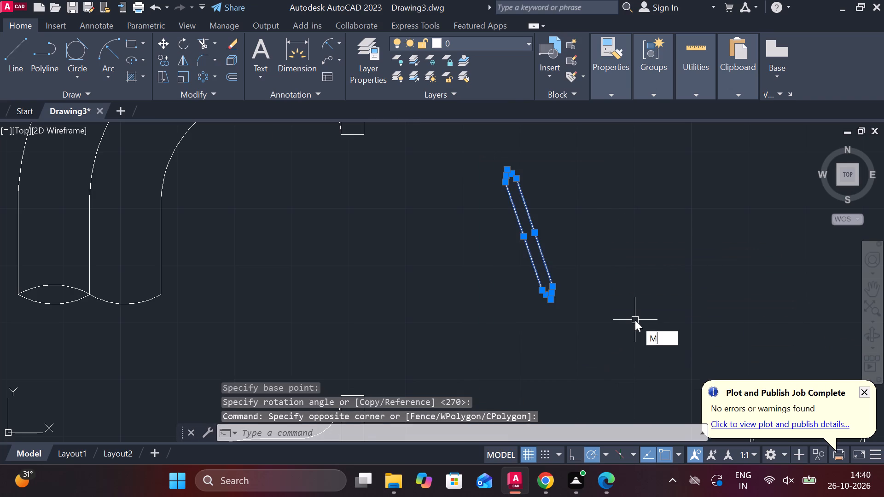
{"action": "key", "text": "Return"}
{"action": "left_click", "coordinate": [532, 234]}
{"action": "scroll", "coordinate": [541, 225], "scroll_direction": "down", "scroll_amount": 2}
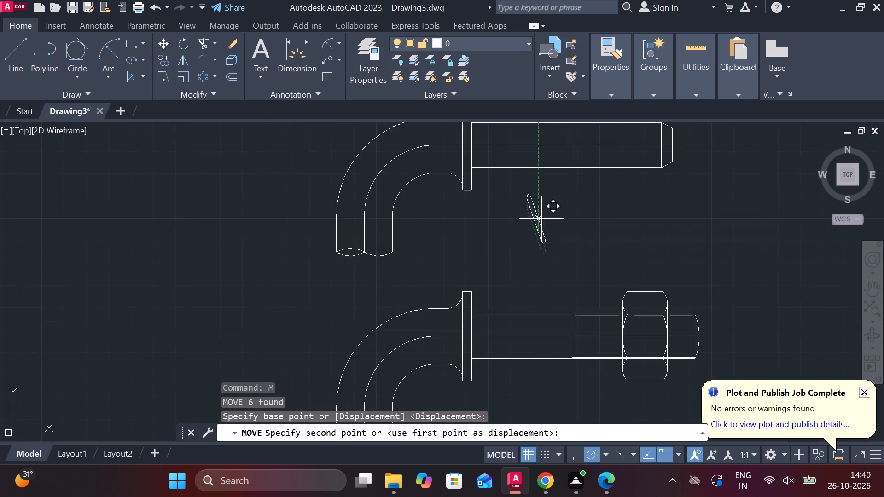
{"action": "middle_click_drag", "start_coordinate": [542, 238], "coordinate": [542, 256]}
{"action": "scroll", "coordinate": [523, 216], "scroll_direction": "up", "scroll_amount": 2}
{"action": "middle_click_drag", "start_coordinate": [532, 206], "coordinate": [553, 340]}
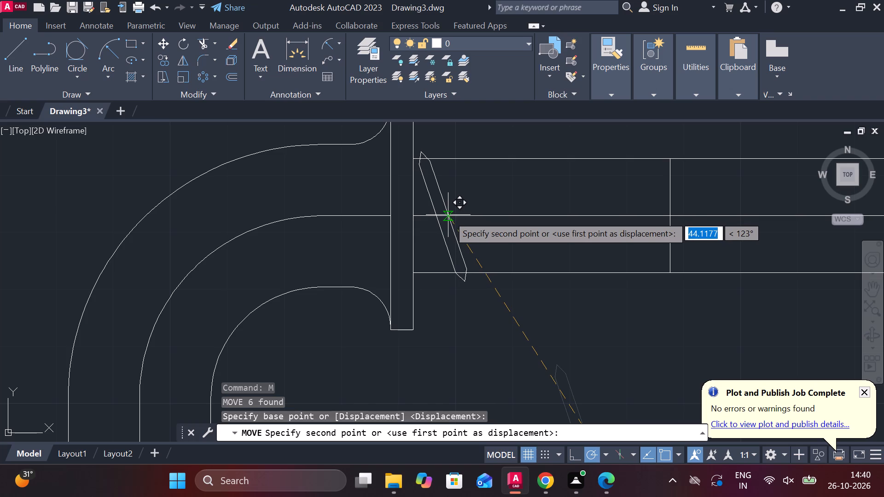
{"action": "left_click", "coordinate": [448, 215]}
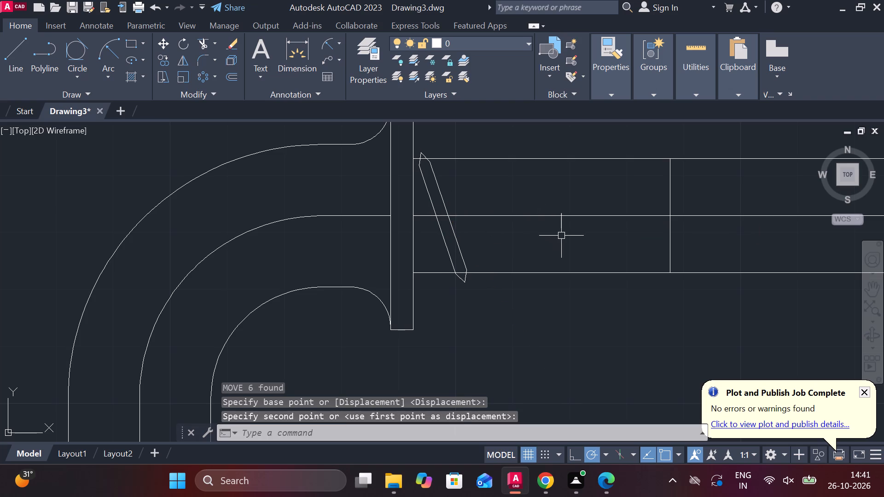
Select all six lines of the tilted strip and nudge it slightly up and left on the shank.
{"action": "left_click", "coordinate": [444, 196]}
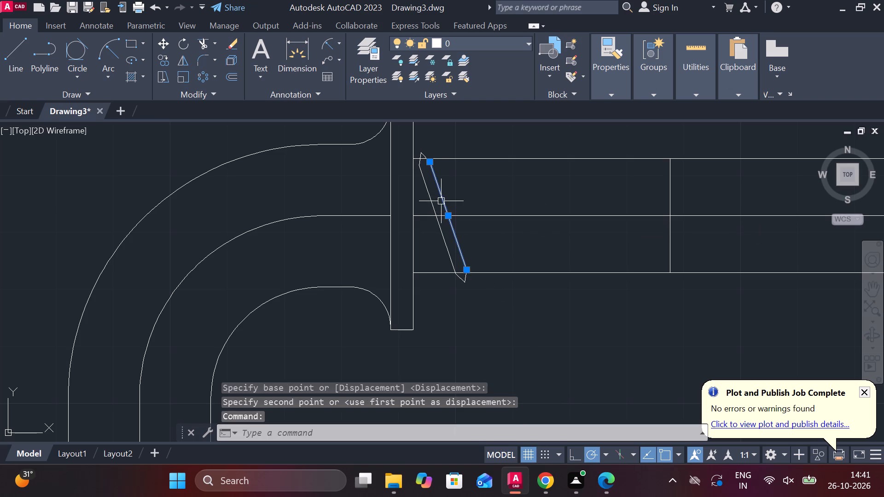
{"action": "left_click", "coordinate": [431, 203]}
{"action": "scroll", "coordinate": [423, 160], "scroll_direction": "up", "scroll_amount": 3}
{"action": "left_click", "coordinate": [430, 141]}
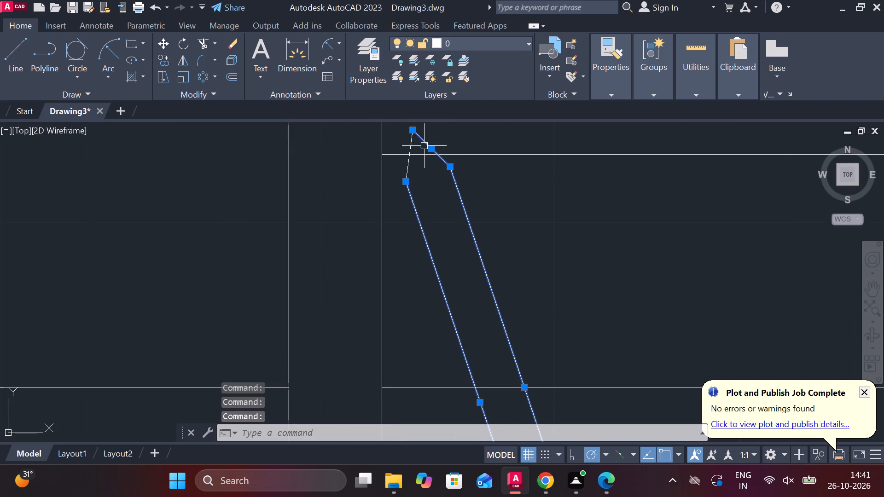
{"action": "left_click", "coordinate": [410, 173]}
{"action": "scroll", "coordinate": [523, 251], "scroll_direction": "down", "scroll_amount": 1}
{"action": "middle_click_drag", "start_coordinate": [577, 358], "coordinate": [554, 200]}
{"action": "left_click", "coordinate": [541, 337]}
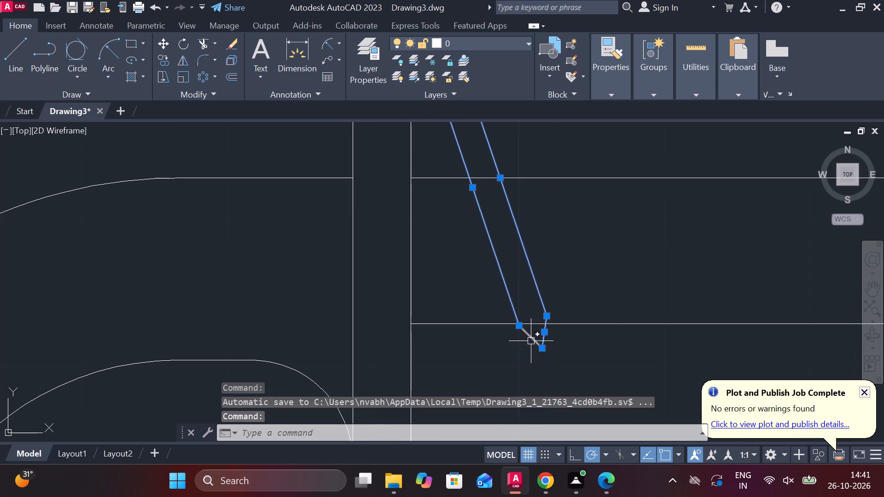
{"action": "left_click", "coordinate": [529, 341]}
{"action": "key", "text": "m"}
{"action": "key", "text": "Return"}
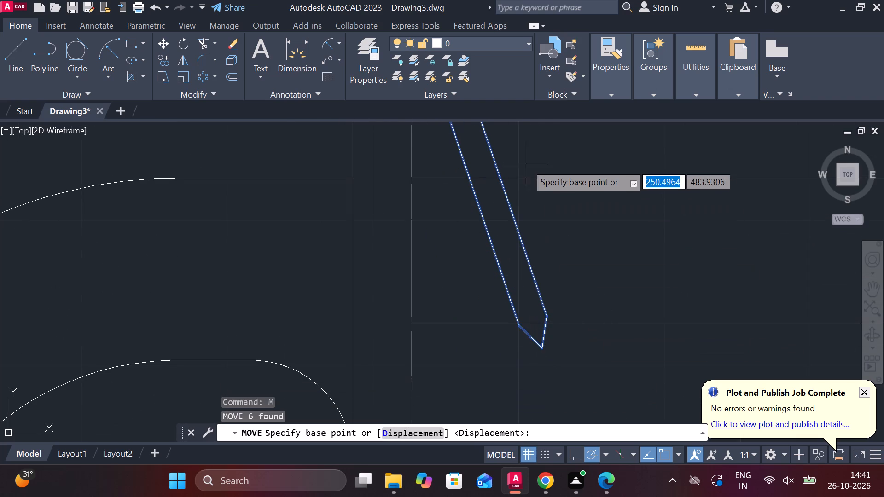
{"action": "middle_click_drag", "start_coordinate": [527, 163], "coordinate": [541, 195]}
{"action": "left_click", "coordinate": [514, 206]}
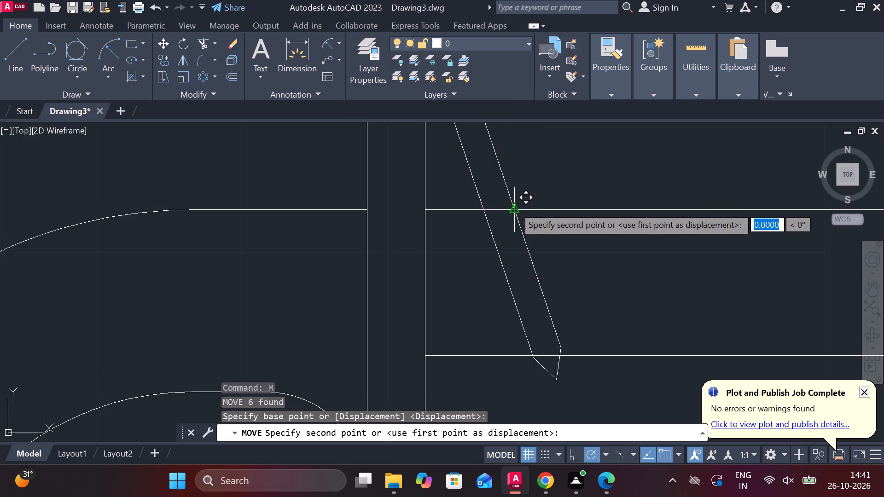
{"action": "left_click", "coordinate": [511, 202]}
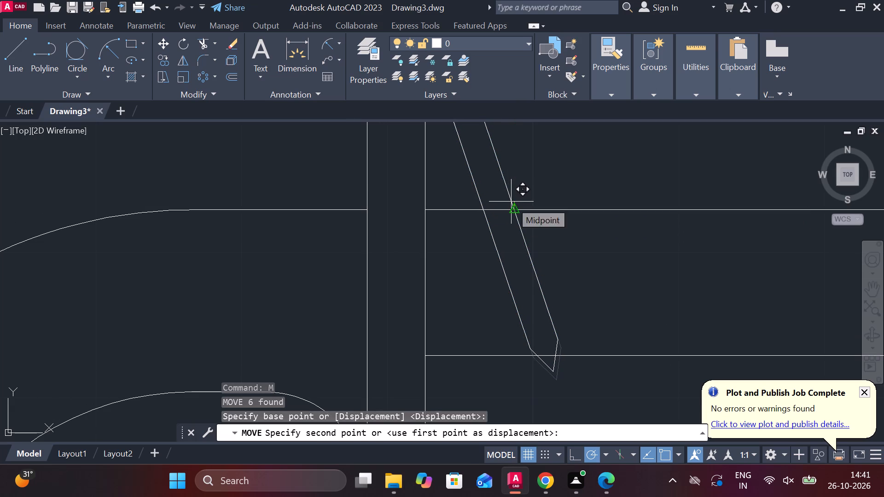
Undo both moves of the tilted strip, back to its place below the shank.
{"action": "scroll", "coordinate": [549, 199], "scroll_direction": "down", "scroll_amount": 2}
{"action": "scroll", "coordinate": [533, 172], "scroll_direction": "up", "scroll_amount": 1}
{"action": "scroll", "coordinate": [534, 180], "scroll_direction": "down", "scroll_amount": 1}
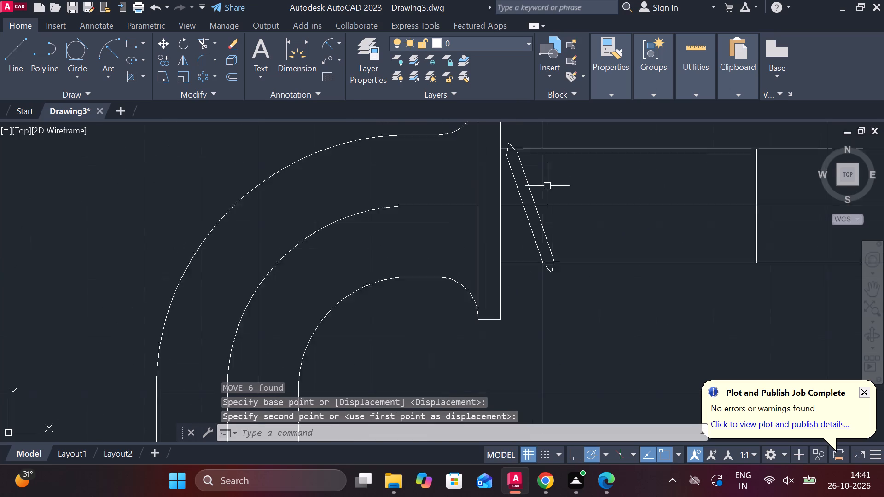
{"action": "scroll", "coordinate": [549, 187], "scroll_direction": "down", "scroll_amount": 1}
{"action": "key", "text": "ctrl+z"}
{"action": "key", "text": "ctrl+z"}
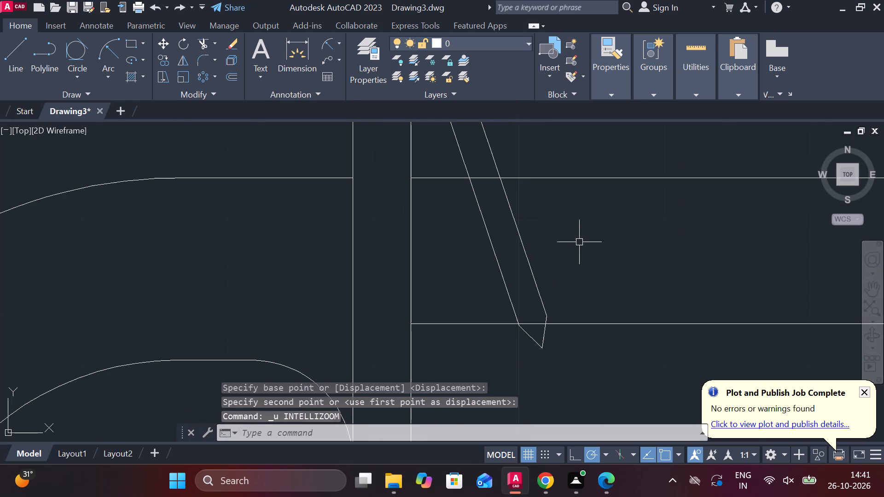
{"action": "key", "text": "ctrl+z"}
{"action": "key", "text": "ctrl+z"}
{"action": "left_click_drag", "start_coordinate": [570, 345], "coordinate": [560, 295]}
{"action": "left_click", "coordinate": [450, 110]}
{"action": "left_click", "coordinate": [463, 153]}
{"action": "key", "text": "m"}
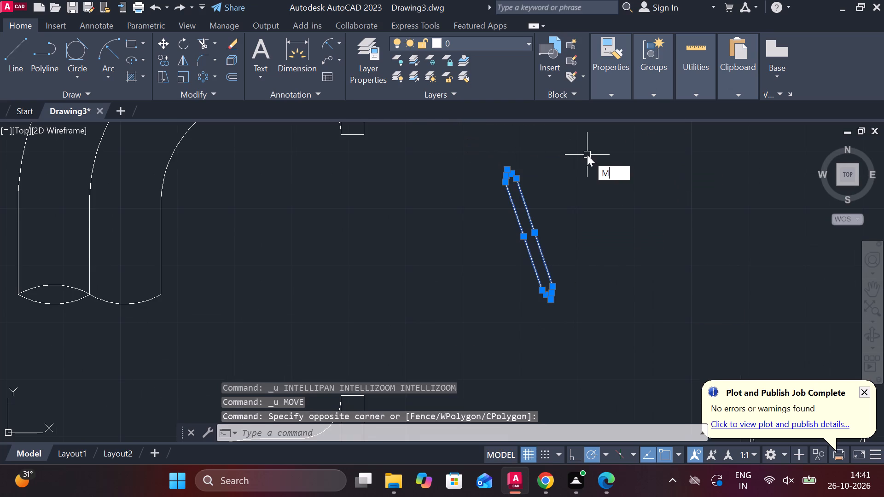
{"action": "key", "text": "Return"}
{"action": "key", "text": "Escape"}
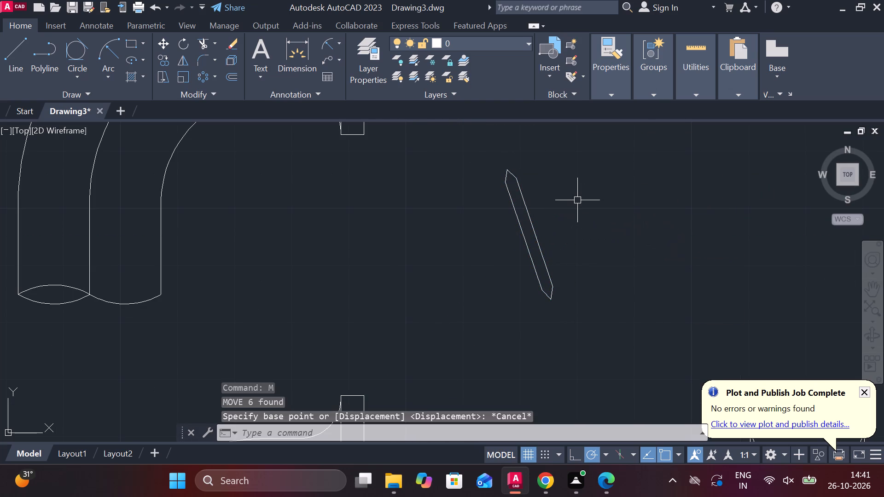
Draw a short line from the midpoint of the strip's right long side across the strip and past its left side.
{"action": "key", "text": "l"}
{"action": "key", "text": "Return"}
{"action": "left_click", "coordinate": [532, 233]}
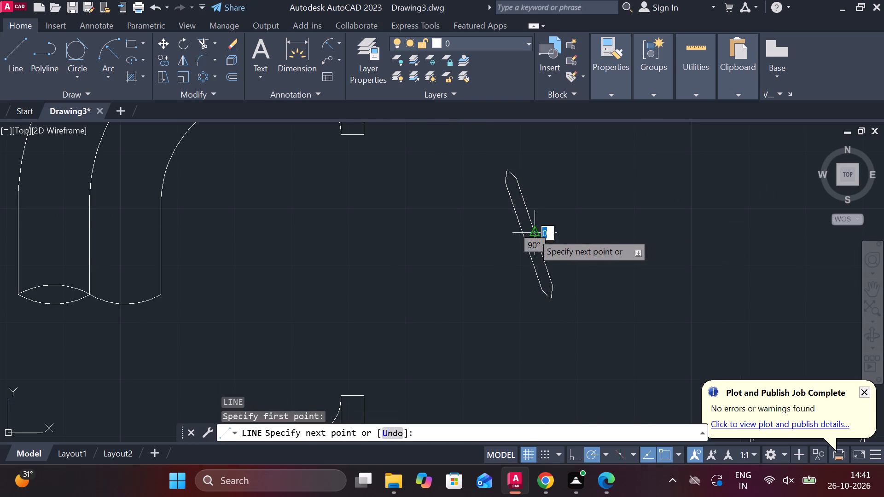
{"action": "left_click", "coordinate": [508, 241]}
{"action": "key", "text": "Escape"}
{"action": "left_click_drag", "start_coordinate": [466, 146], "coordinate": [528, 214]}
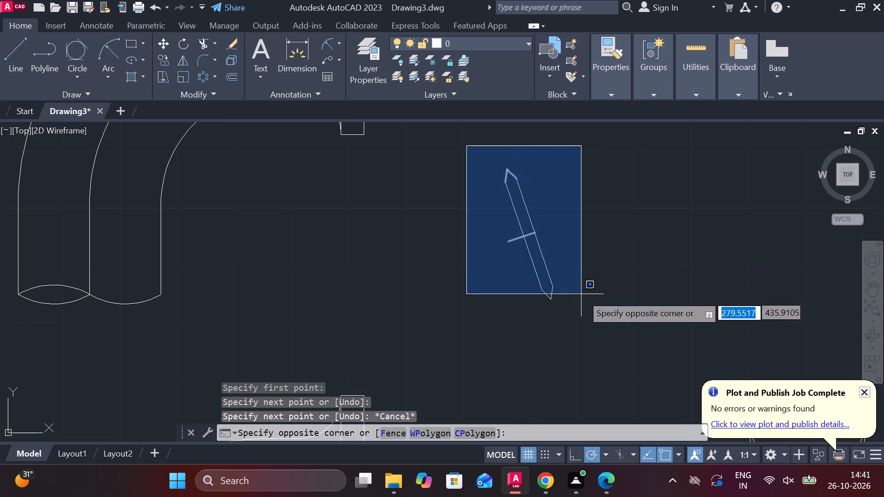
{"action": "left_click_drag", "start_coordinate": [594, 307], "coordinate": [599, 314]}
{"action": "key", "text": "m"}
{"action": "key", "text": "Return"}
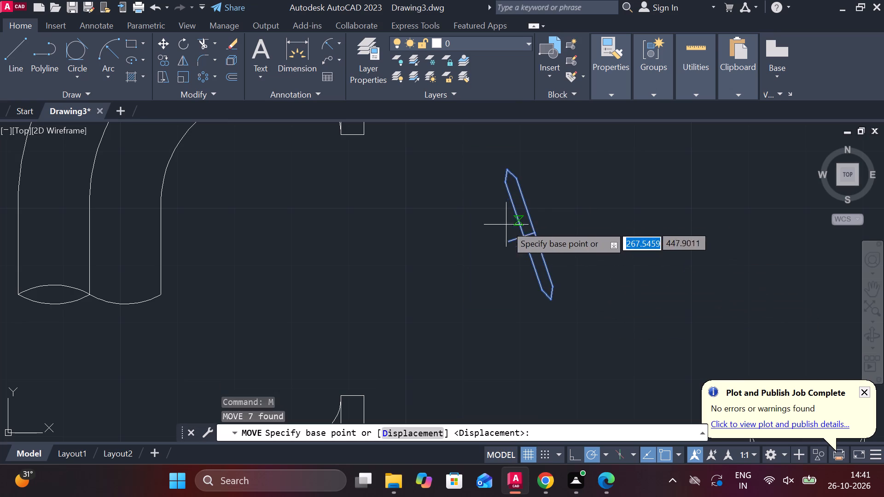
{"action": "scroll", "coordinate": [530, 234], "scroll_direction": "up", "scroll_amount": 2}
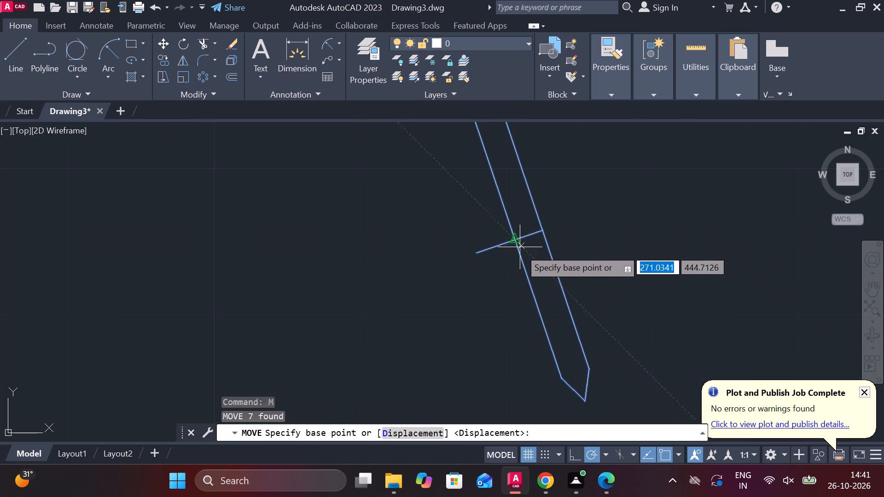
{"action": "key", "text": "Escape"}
Trim off the part of the short cross line that extends past the tilted strip's left side.
{"action": "type", "text": "TR"}
{"action": "key", "text": "space"}
{"action": "left_click_drag", "start_coordinate": [494, 233], "coordinate": [504, 279]}
{"action": "key", "text": "Escape"}
Move the tilted strip with its cross line, by the cross line's midpoint, onto the nutless copy's shank centreline beside the flange.
{"action": "scroll", "coordinate": [618, 349], "scroll_direction": "down", "scroll_amount": 1}
{"action": "left_click_drag", "start_coordinate": [616, 374], "coordinate": [615, 374]}
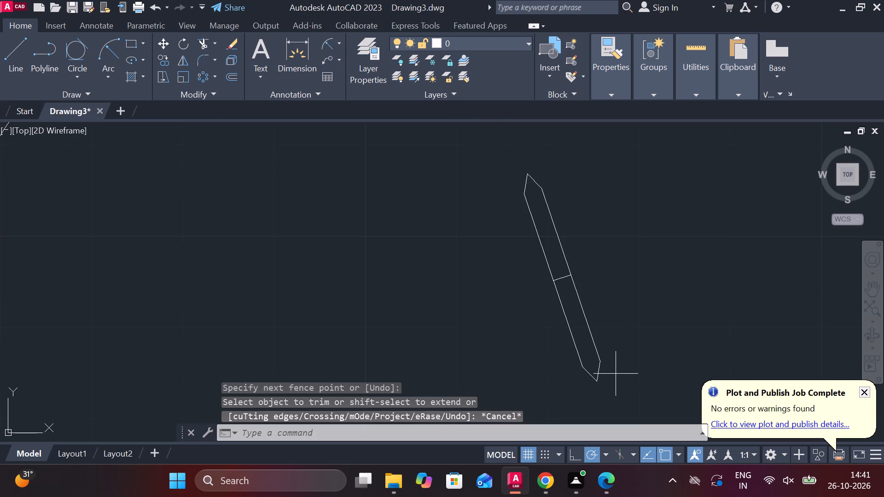
{"action": "left_click_drag", "start_coordinate": [615, 374], "coordinate": [562, 346]}
{"action": "left_click", "coordinate": [483, 162]}
{"action": "key", "text": "m"}
{"action": "key", "text": "Return"}
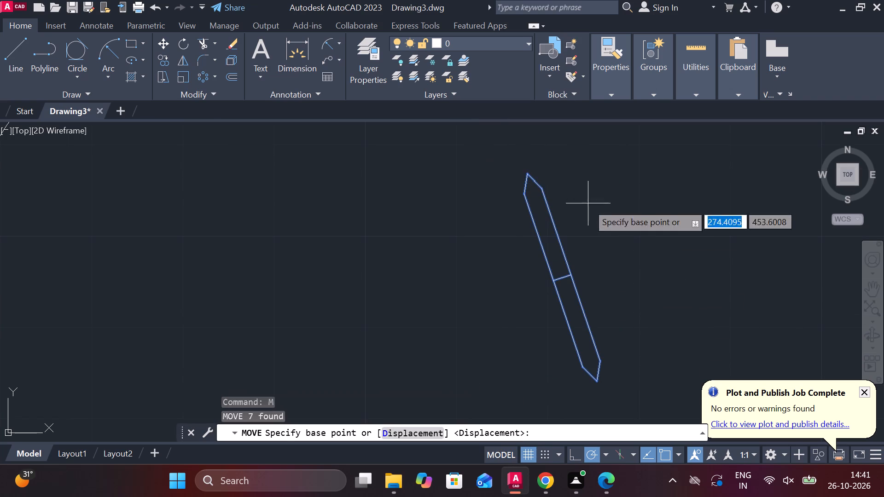
{"action": "left_click", "coordinate": [563, 281]}
{"action": "scroll", "coordinate": [582, 215], "scroll_direction": "down", "scroll_amount": 1}
{"action": "middle_click_drag", "start_coordinate": [575, 266], "coordinate": [582, 328]}
{"action": "middle_click_drag", "start_coordinate": [526, 200], "coordinate": [528, 297]}
{"action": "middle_click_drag", "start_coordinate": [475, 179], "coordinate": [478, 221]}
{"action": "scroll", "coordinate": [478, 221], "scroll_direction": "down", "scroll_amount": 1}
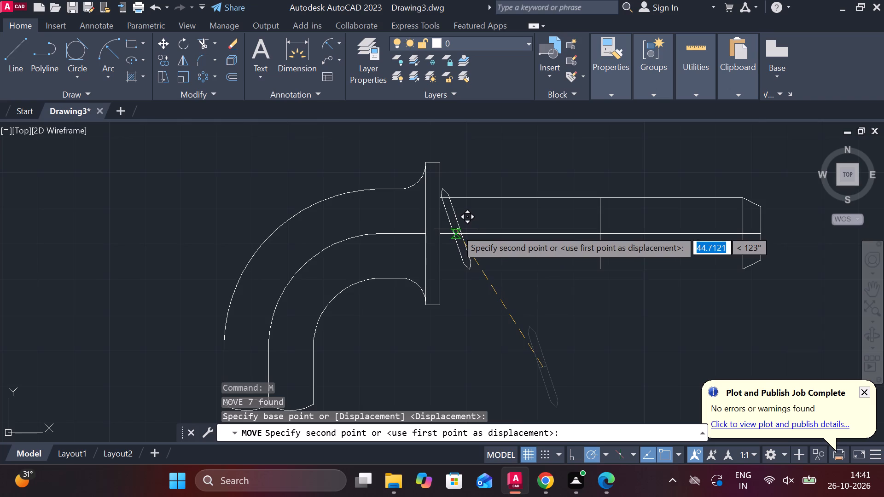
{"action": "scroll", "coordinate": [458, 229], "scroll_direction": "up", "scroll_amount": 1}
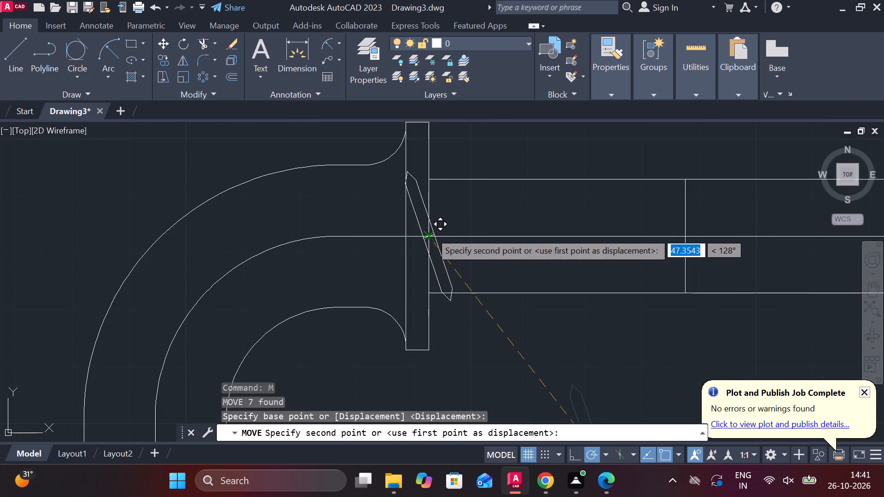
{"action": "left_click", "coordinate": [455, 236]}
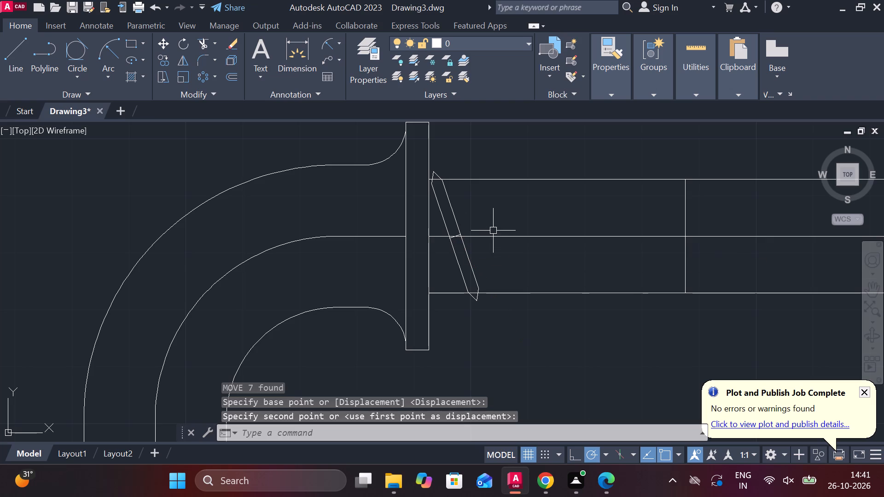
Erase the short cross line inside the tilted strip on the shank.
{"action": "scroll", "coordinate": [491, 214], "scroll_direction": "up", "scroll_amount": 2}
{"action": "scroll", "coordinate": [496, 214], "scroll_direction": "down", "scroll_amount": 1}
{"action": "scroll", "coordinate": [441, 264], "scroll_direction": "up", "scroll_amount": 2}
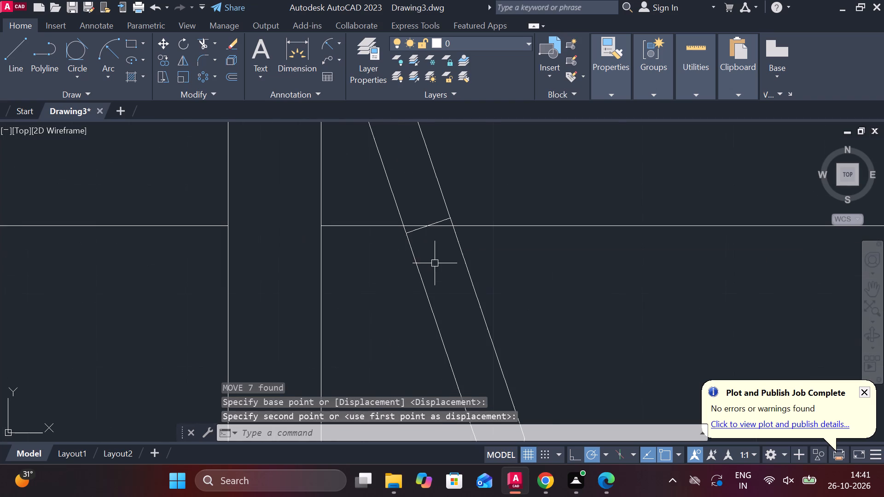
{"action": "left_click", "coordinate": [418, 231]}
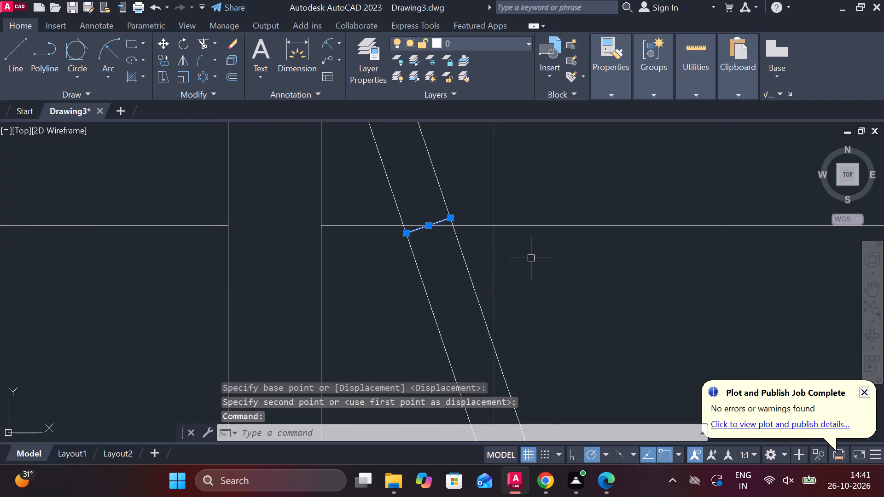
{"action": "key", "text": "r"}
{"action": "key", "text": "BackSpace"}
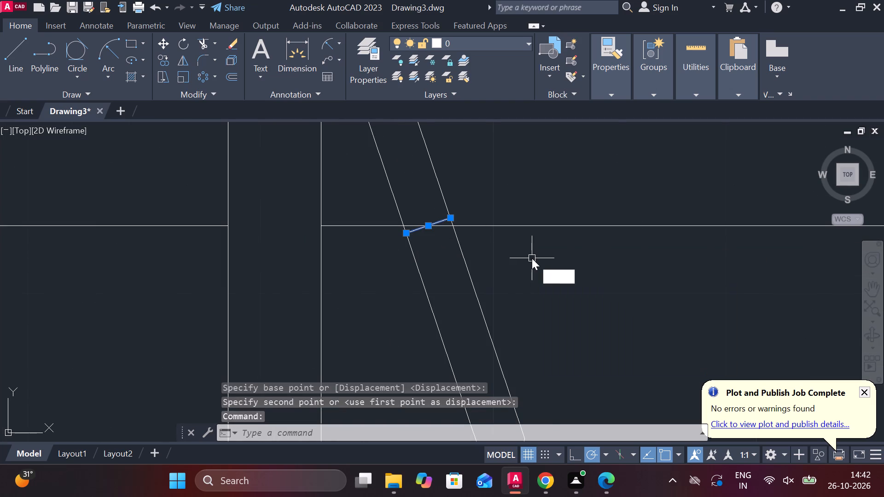
{"action": "type", "text": "E"}
{"action": "key", "text": "space"}
Select the tilted strip's six lines and copy them 6 units along the shank, away from the flange, starting from the centreline.
{"action": "scroll", "coordinate": [532, 258], "scroll_direction": "down", "scroll_amount": 2}
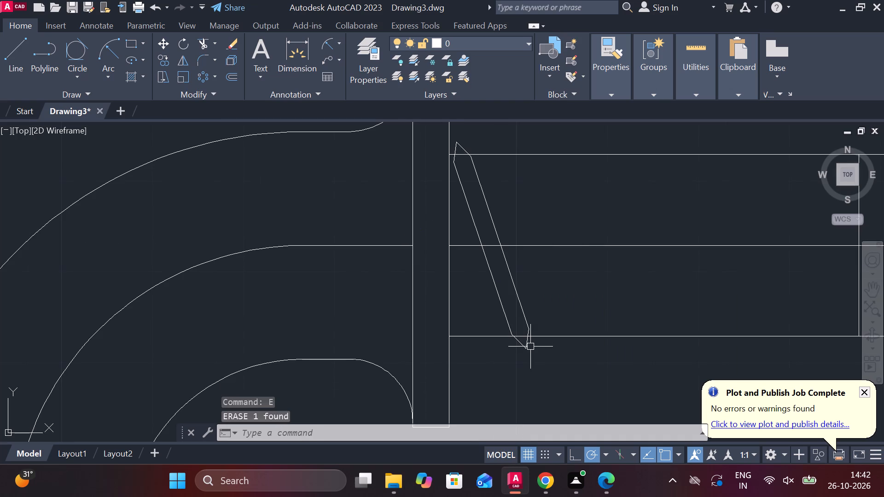
{"action": "left_click", "coordinate": [529, 347]}
{"action": "left_click", "coordinate": [518, 343]}
{"action": "left_click", "coordinate": [502, 312]}
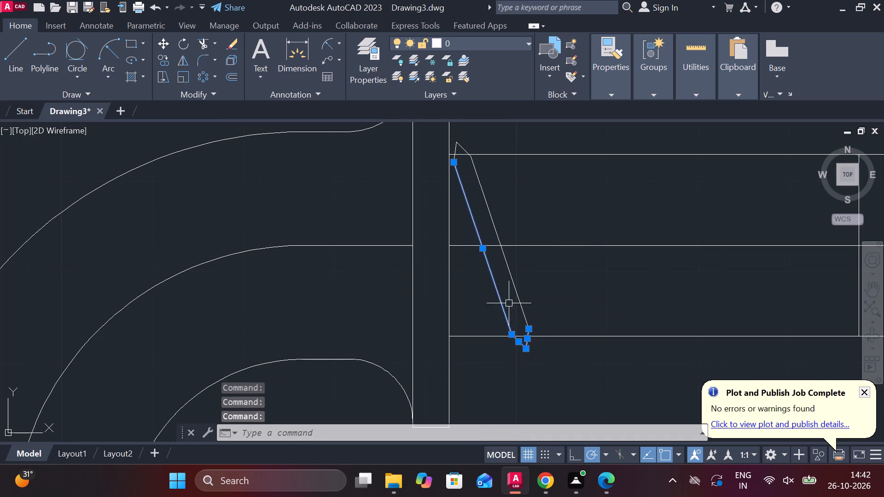
{"action": "left_click", "coordinate": [515, 292]}
{"action": "left_click", "coordinate": [456, 143]}
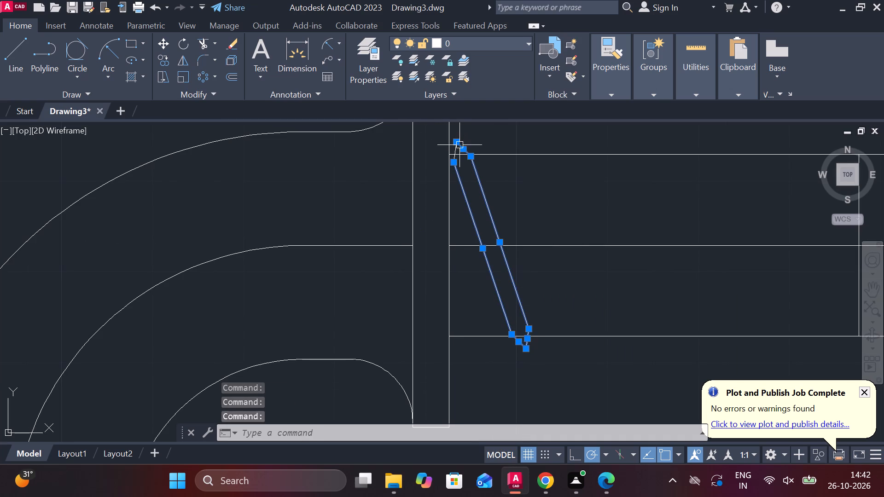
{"action": "left_click", "coordinate": [453, 151]}
{"action": "type", "text": "CO"}
{"action": "key", "text": "Return"}
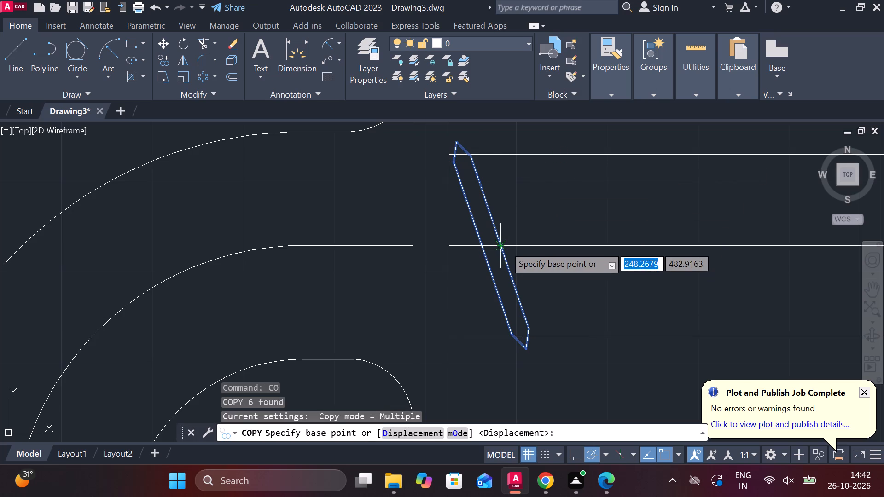
{"action": "left_click", "coordinate": [504, 245]}
{"action": "scroll", "coordinate": [530, 240], "scroll_direction": "down", "scroll_amount": 3}
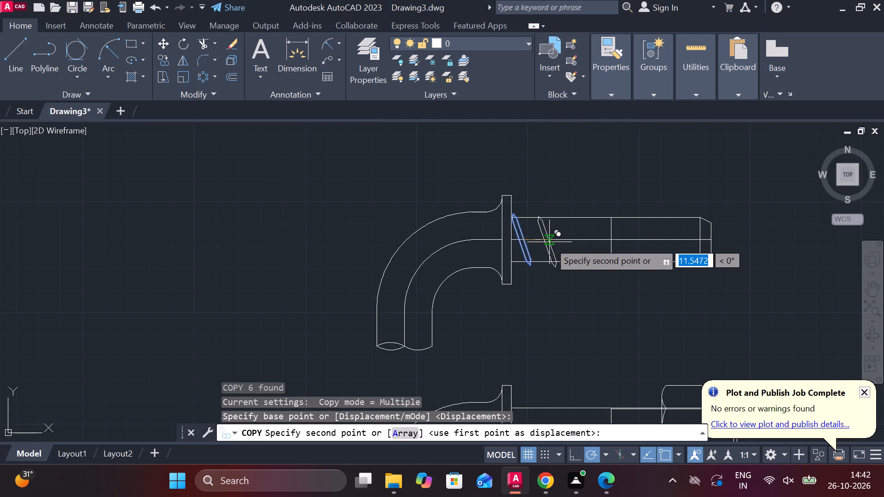
{"action": "scroll", "coordinate": [549, 242], "scroll_direction": "up", "scroll_amount": 3}
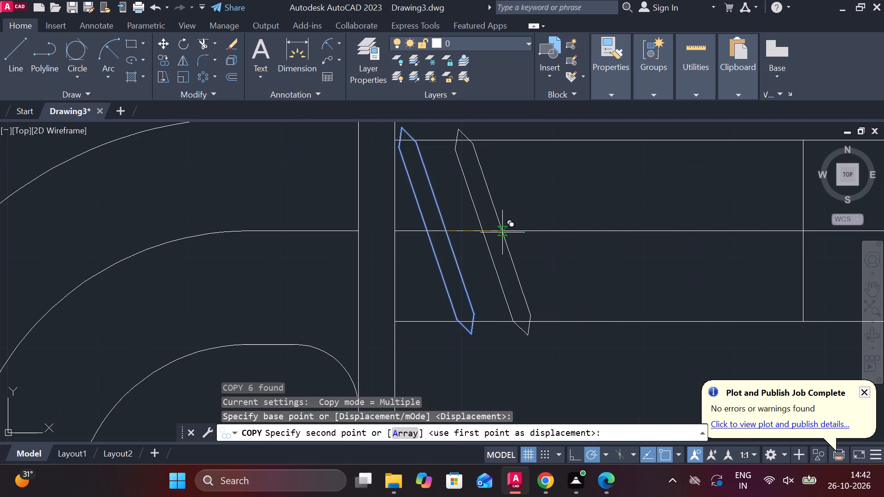
{"action": "scroll", "coordinate": [502, 232], "scroll_direction": "down", "scroll_amount": 3}
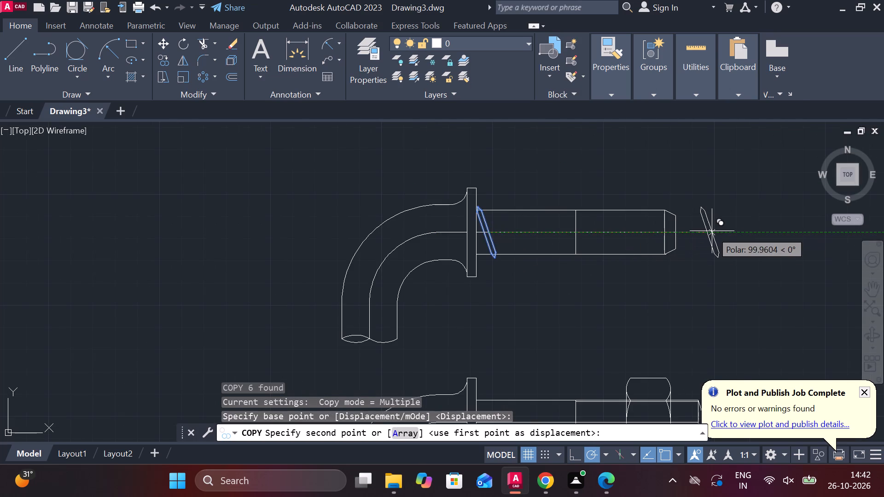
{"action": "key", "text": "6"}
{"action": "key", "text": "Return"}
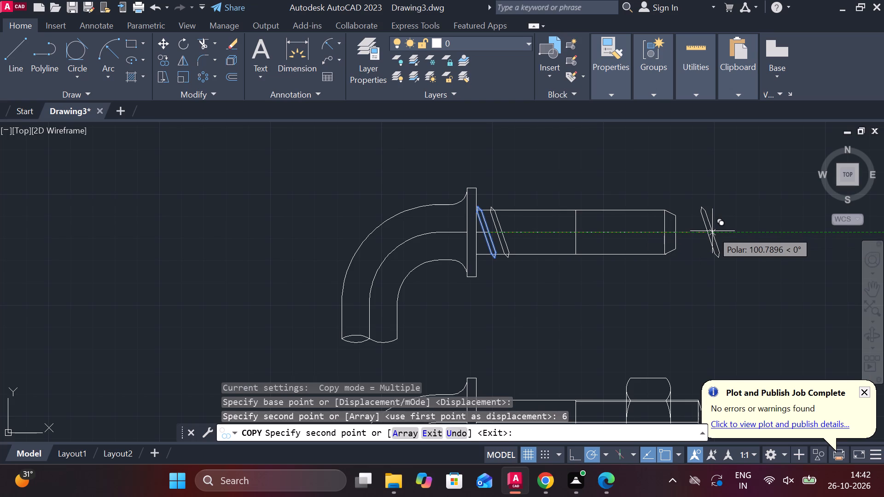
Place further copies of the strip along the shank at distances of 12, 18, 24, 30, 36 and 42 units.
{"action": "type", "text": "12"}
{"action": "key", "text": "Return"}
{"action": "key", "text": "1"}
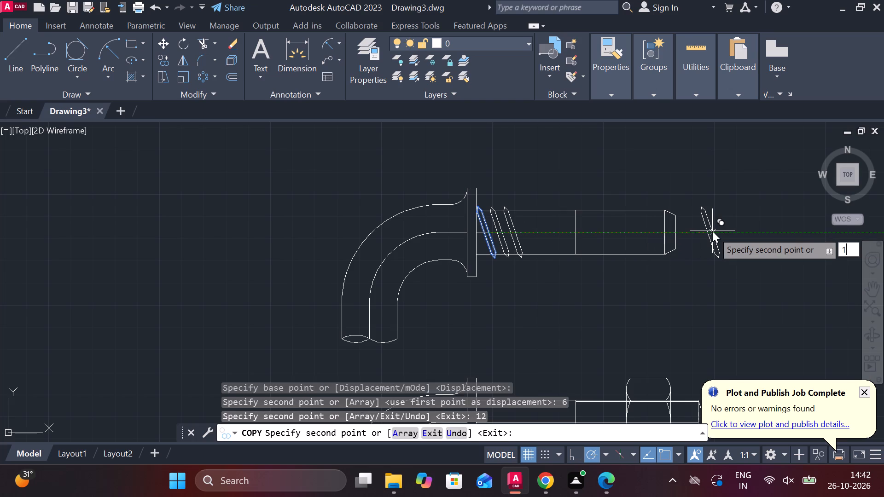
{"action": "key", "text": "8"}
{"action": "key", "text": "Return"}
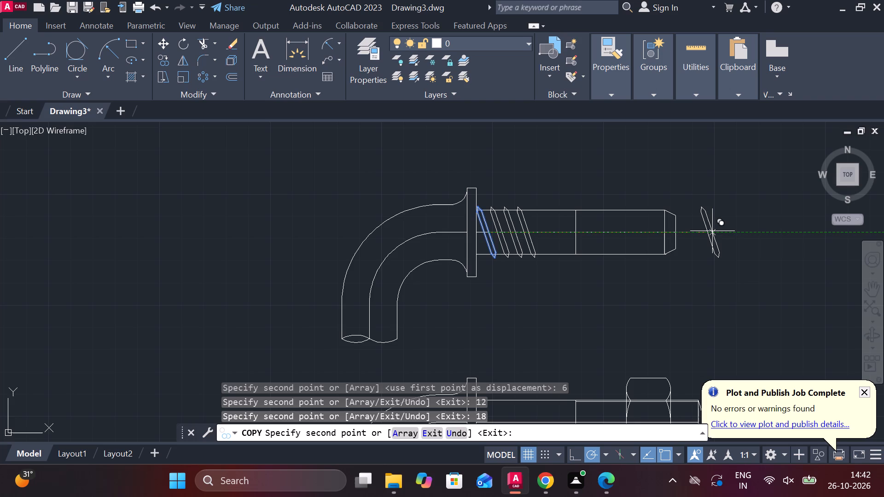
{"action": "type", "text": "24"}
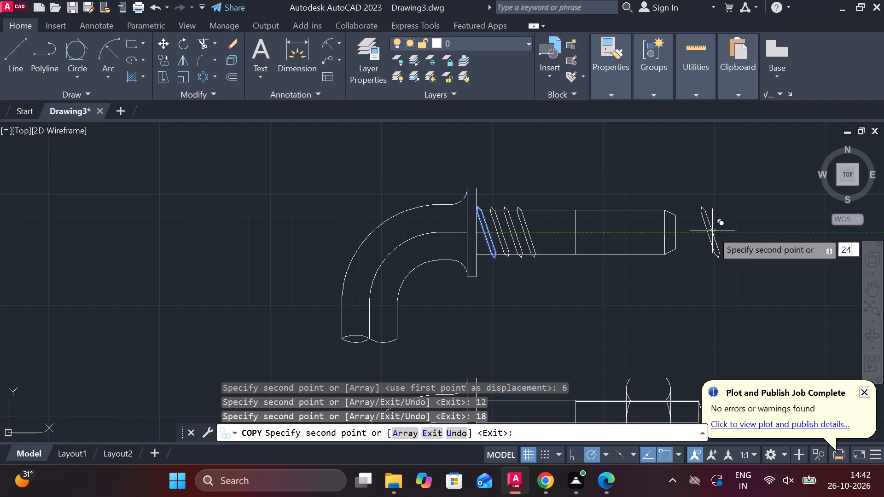
{"action": "key", "text": "Return"}
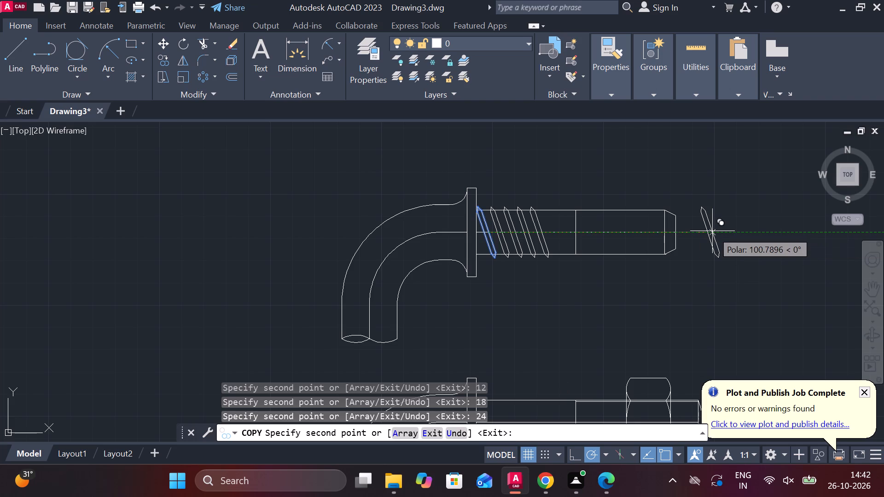
{"action": "type", "text": "30"}
{"action": "key", "text": "Return"}
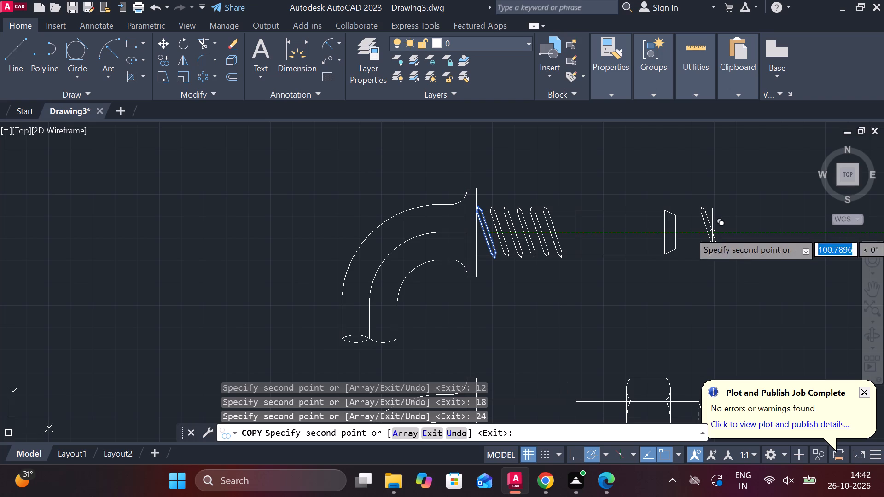
{"action": "type", "text": "36"}
{"action": "key", "text": "Return"}
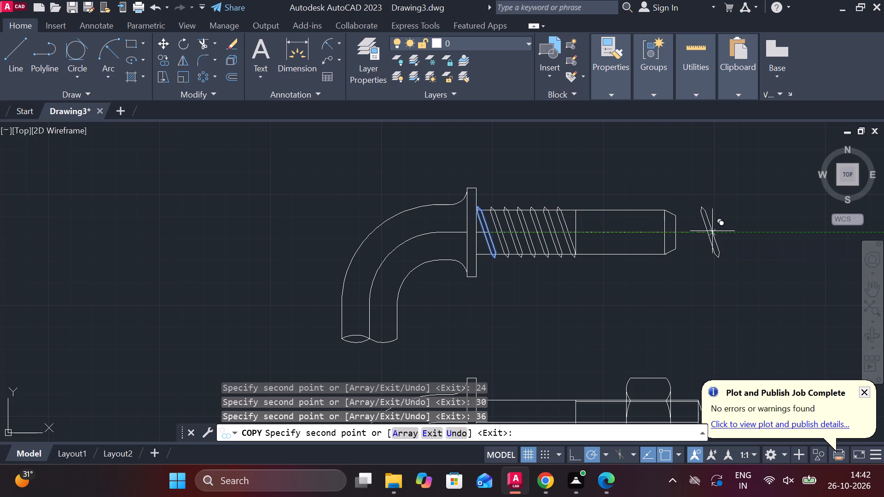
{"action": "type", "text": "42"}
{"action": "key", "text": "Return"}
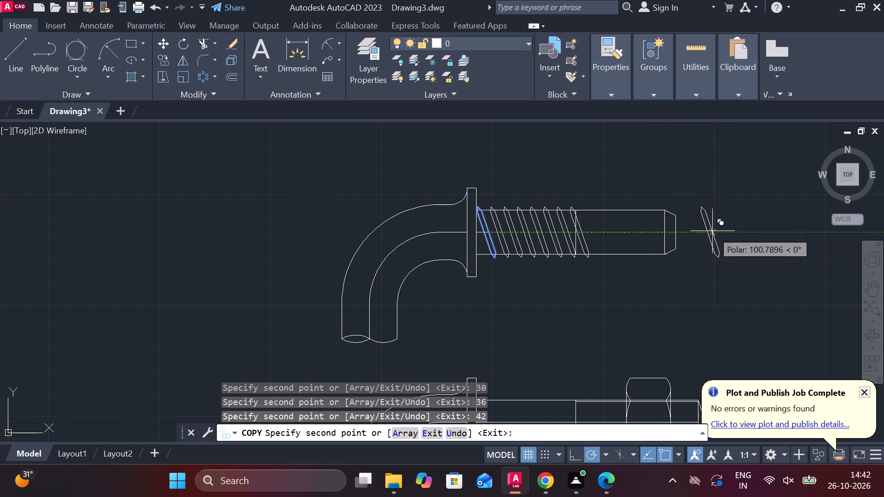
Place more copies of the strip at 48, 54, 60, 66, 72 and 78 units, and end the copying.
{"action": "type", "text": "48"}
{"action": "key", "text": "Return"}
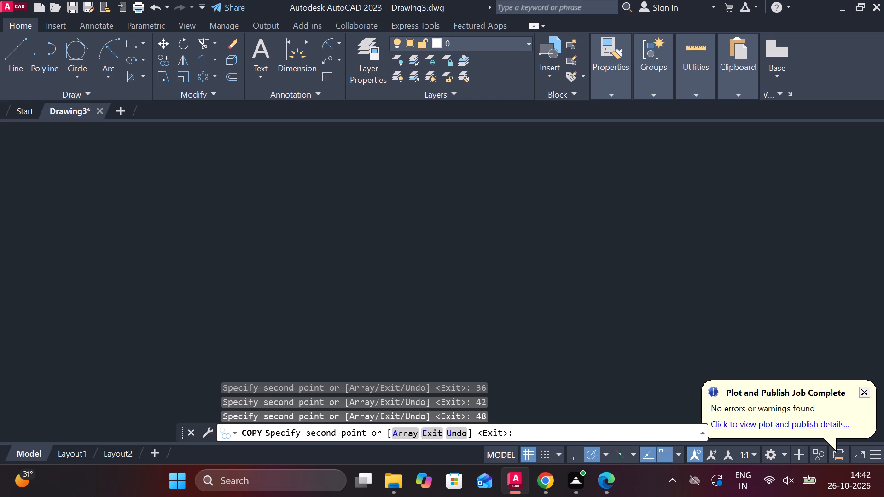
{"action": "type", "text": "54"}
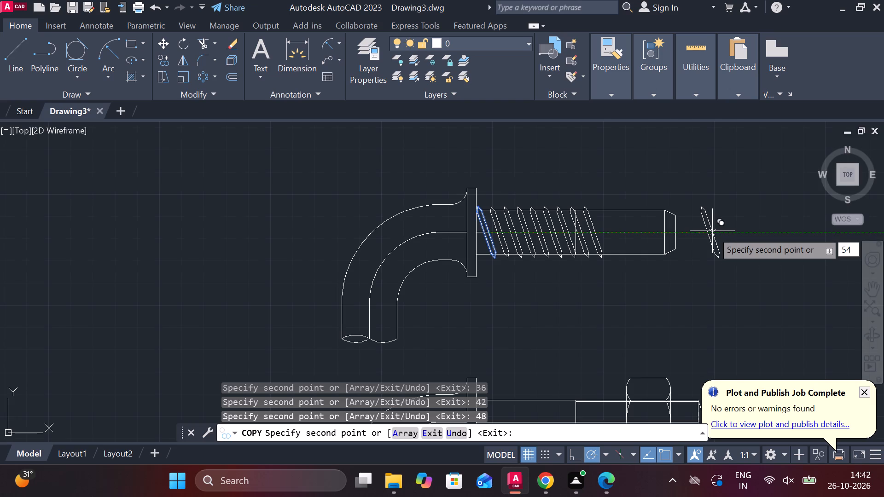
{"action": "key", "text": "Return"}
{"action": "type", "text": "60"}
{"action": "key", "text": "Return"}
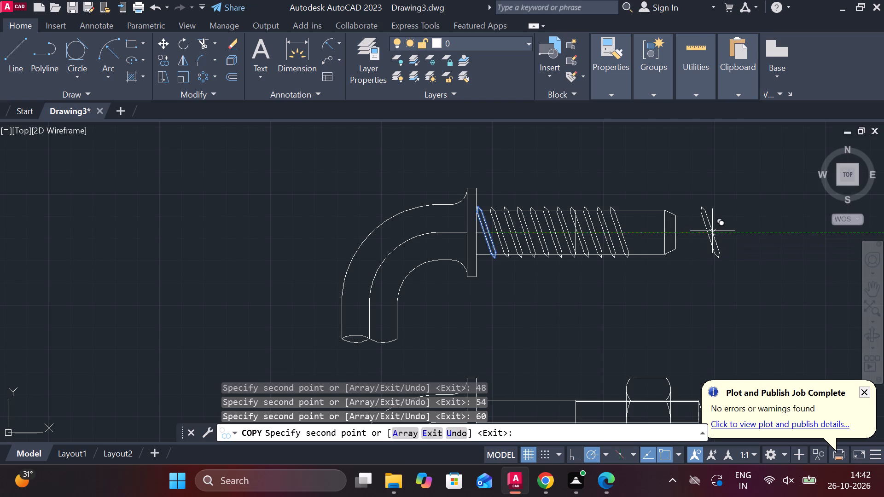
{"action": "type", "text": "66"}
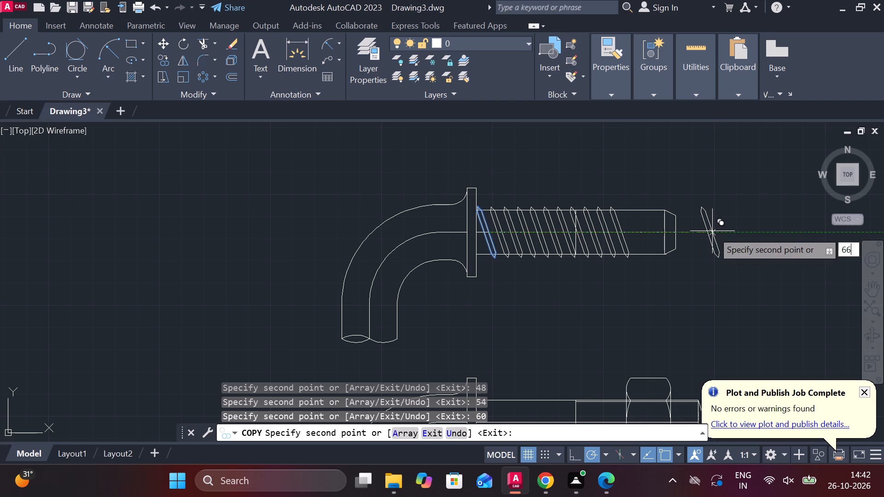
{"action": "key", "text": "Return"}
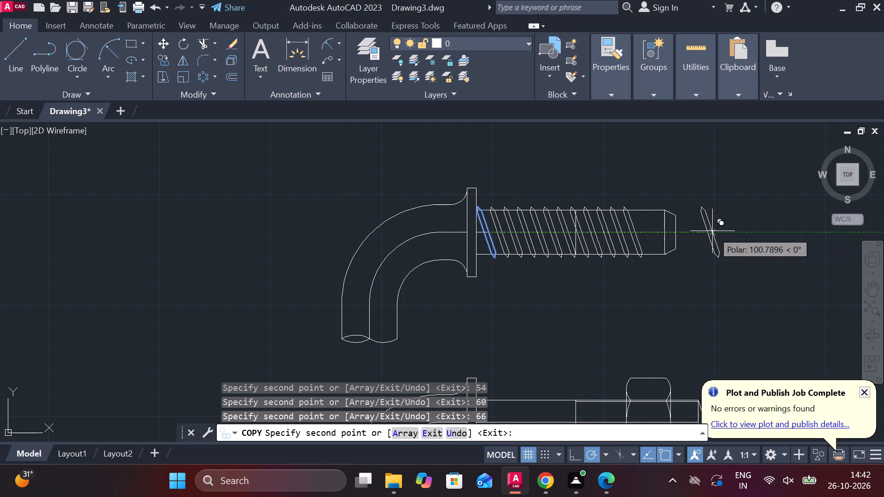
{"action": "type", "text": "72"}
{"action": "key", "text": "Return"}
{"action": "type", "text": "78"}
{"action": "key", "text": "Return"}
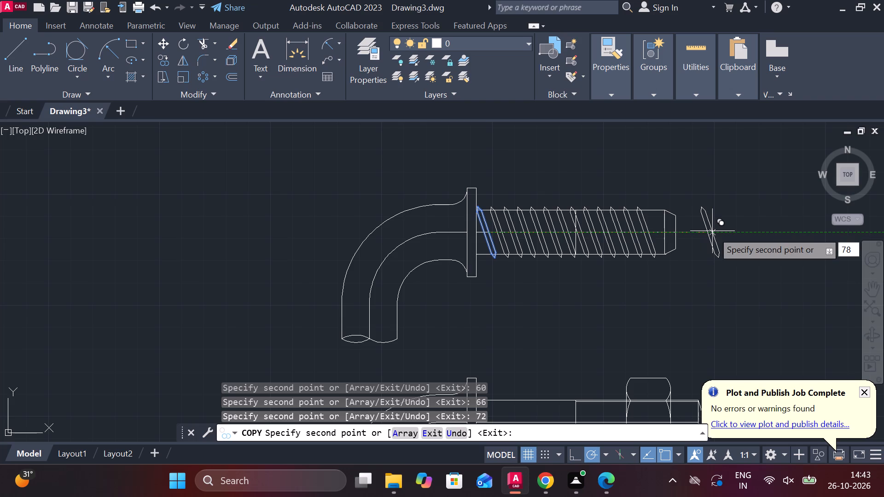
{"action": "scroll", "coordinate": [707, 244], "scroll_direction": "up", "scroll_amount": 2}
{"action": "key", "text": "Escape"}
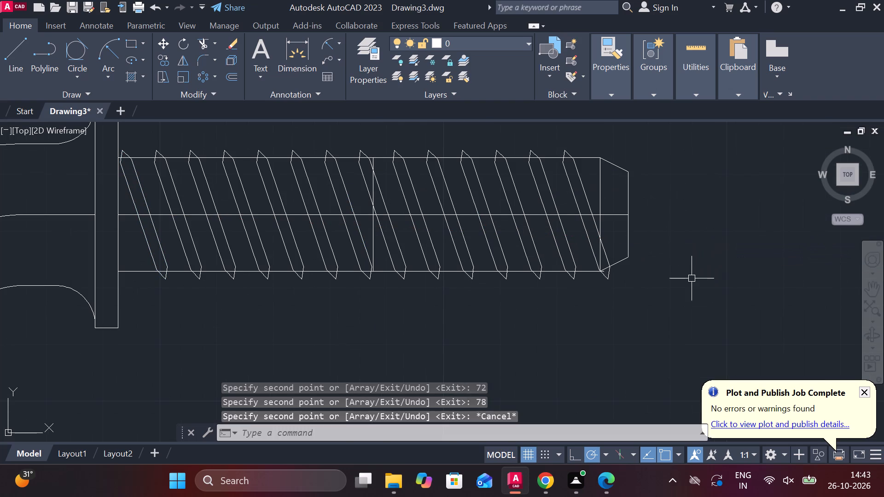
Trim away the parts of the last tilted strip that extend past the shank's end into and beyond the chamfer.
{"action": "type", "text": "TR"}
{"action": "key", "text": "space"}
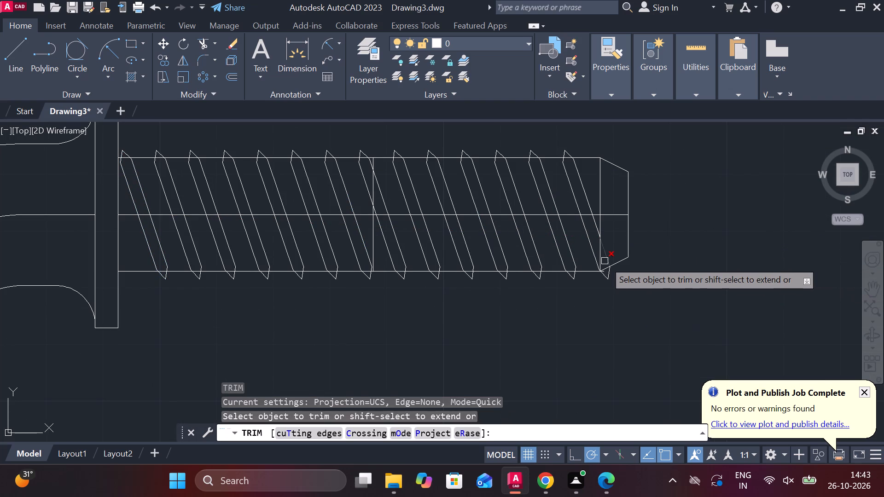
{"action": "left_click", "coordinate": [605, 261]}
{"action": "left_click", "coordinate": [608, 277]}
{"action": "left_click", "coordinate": [604, 274]}
{"action": "scroll", "coordinate": [604, 273], "scroll_direction": "up", "scroll_amount": 3}
{"action": "left_click", "coordinate": [602, 268]}
{"action": "scroll", "coordinate": [601, 268], "scroll_direction": "down", "scroll_amount": 3}
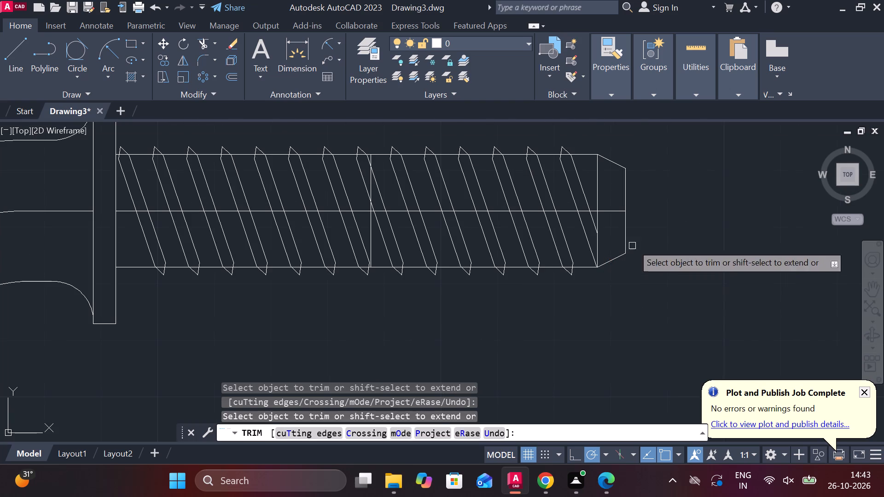
{"action": "scroll", "coordinate": [630, 186], "scroll_direction": "down", "scroll_amount": 2}
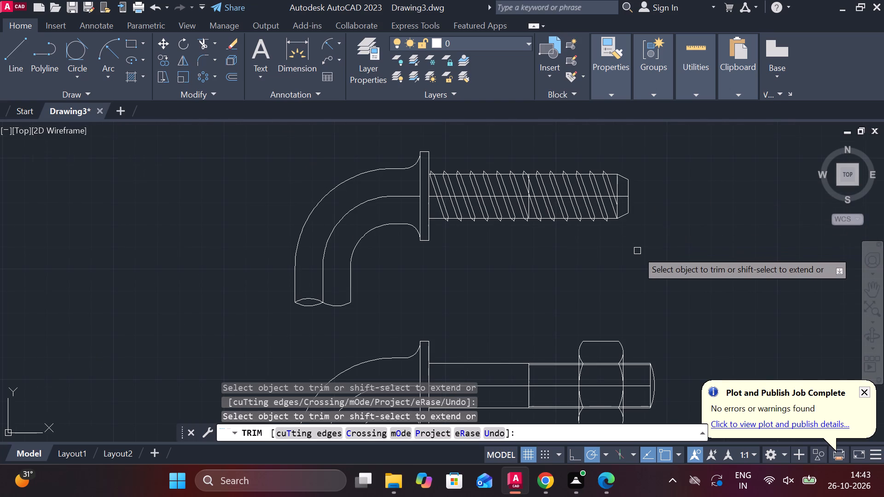
{"action": "scroll", "coordinate": [637, 251], "scroll_direction": "down", "scroll_amount": 1}
{"action": "scroll", "coordinate": [578, 213], "scroll_direction": "up", "scroll_amount": 4}
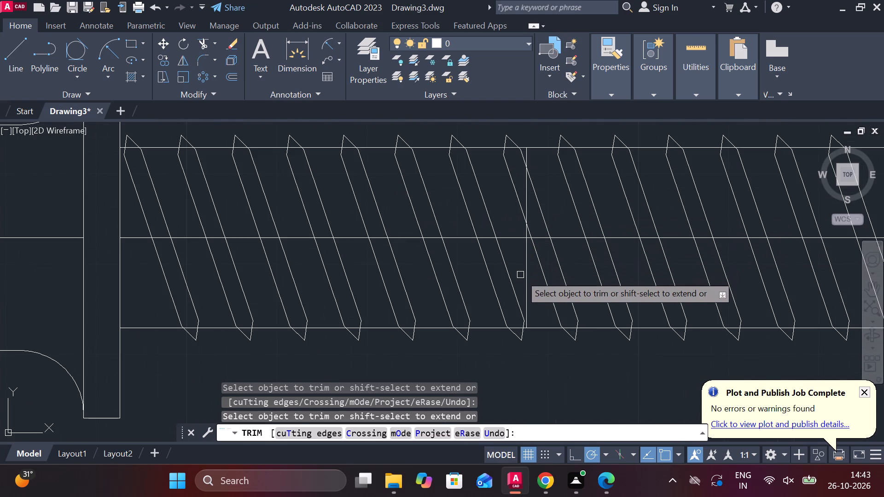
{"action": "key", "text": "Escape"}
Erase the vertical line crossing the middle of the threaded shank.
{"action": "left_click", "coordinate": [523, 269]}
{"action": "type", "text": "E"}
{"action": "key", "text": "space"}
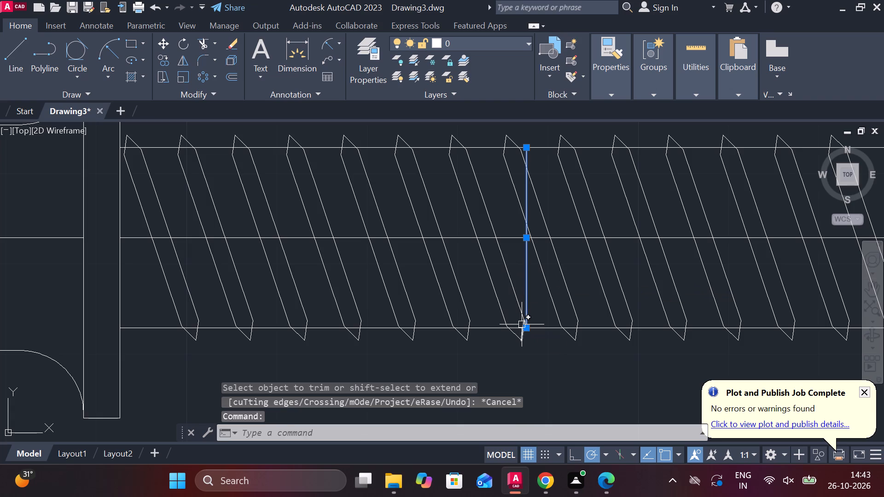
Add a linear dimension for the rod's width below the open end of the hook on the bolt with the nut.
{"action": "scroll", "coordinate": [522, 324], "scroll_direction": "down", "scroll_amount": 3}
{"action": "middle_click_drag", "start_coordinate": [575, 345], "coordinate": [578, 301]}
{"action": "scroll", "coordinate": [586, 281], "scroll_direction": "down", "scroll_amount": 1}
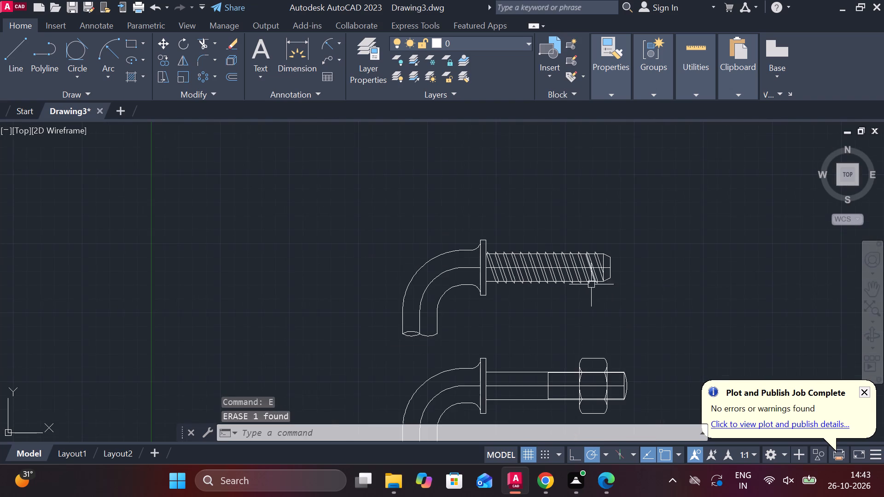
{"action": "middle_click_drag", "start_coordinate": [585, 300], "coordinate": [575, 236]}
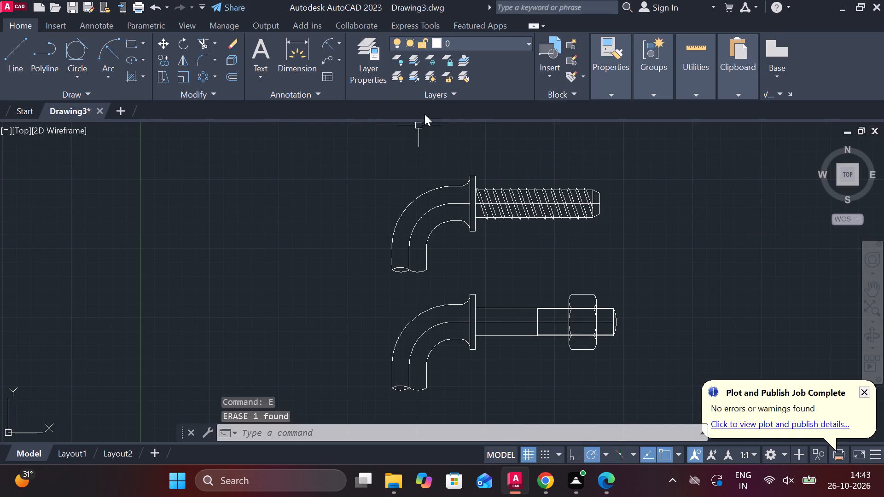
{"action": "left_click", "coordinate": [339, 39]}
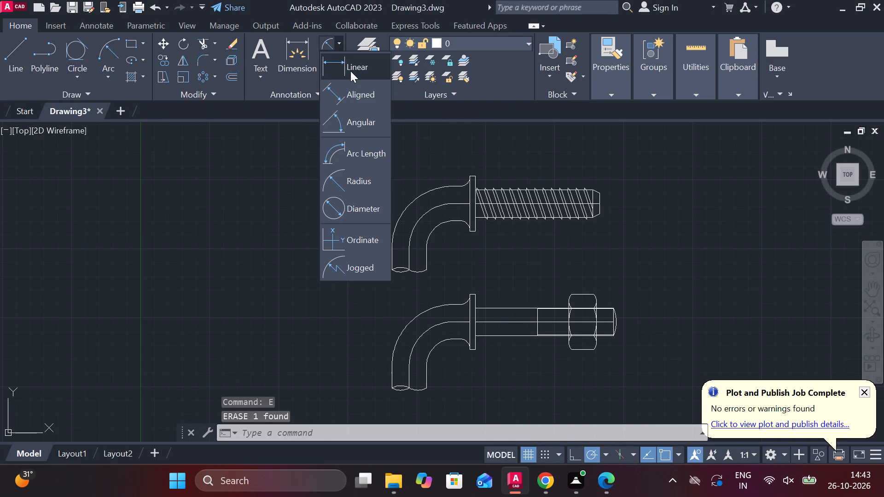
{"action": "left_click", "coordinate": [350, 71]}
{"action": "middle_click_drag", "start_coordinate": [409, 326], "coordinate": [406, 214]}
{"action": "left_click", "coordinate": [382, 263]}
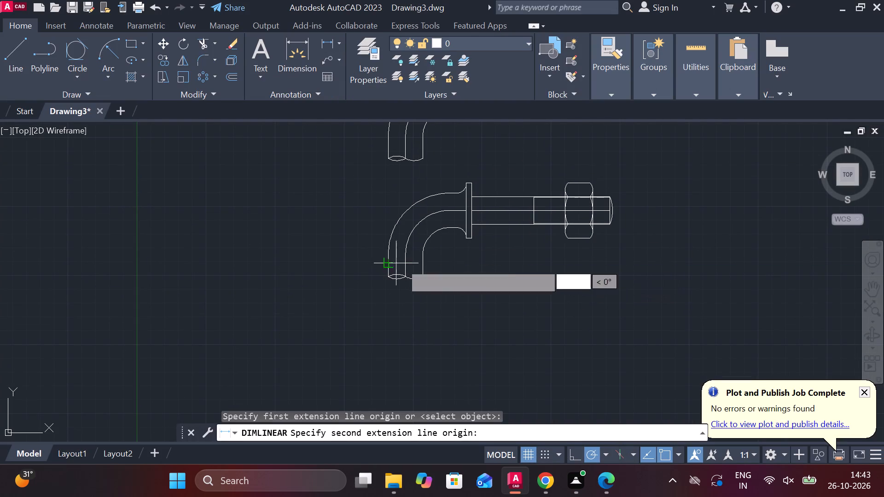
{"action": "left_click", "coordinate": [421, 263]}
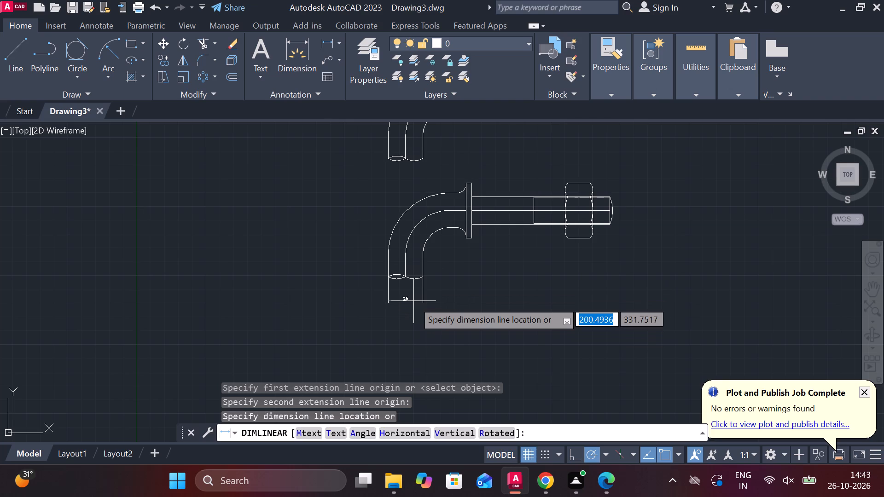
{"action": "left_click", "coordinate": [413, 301]}
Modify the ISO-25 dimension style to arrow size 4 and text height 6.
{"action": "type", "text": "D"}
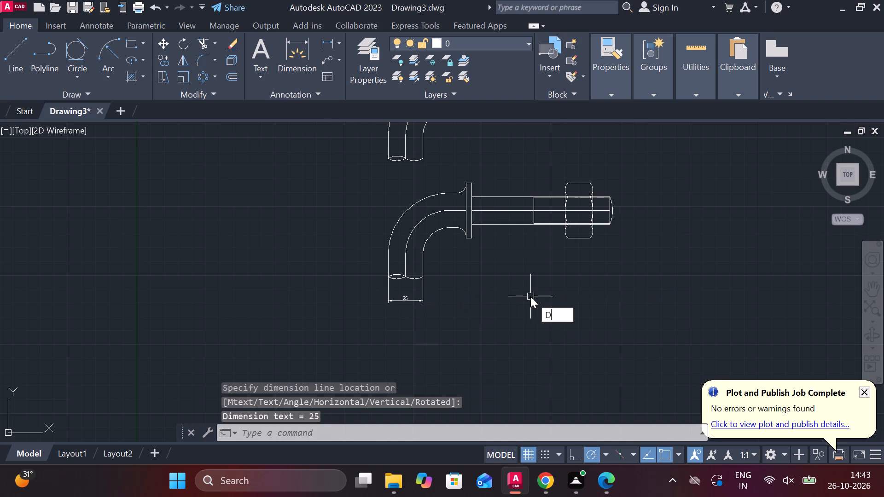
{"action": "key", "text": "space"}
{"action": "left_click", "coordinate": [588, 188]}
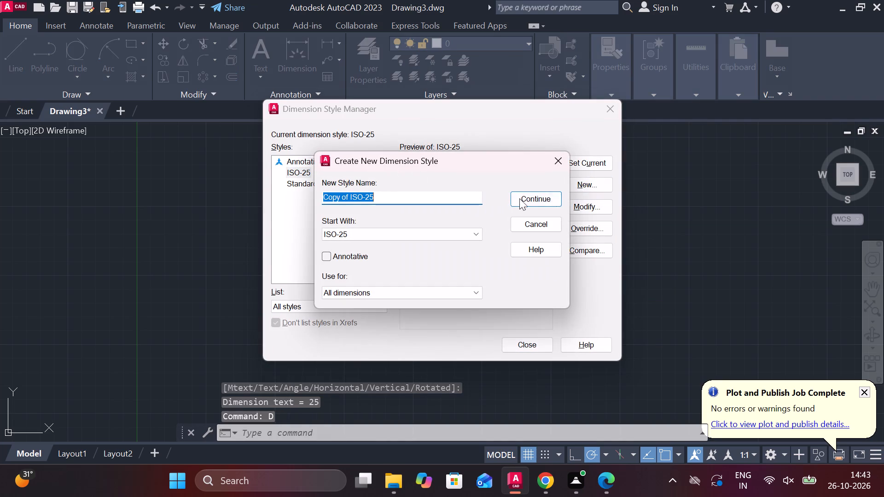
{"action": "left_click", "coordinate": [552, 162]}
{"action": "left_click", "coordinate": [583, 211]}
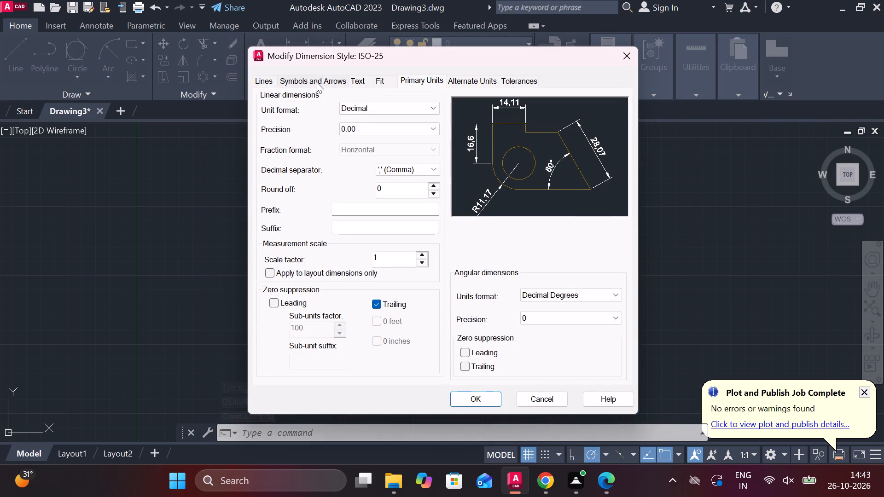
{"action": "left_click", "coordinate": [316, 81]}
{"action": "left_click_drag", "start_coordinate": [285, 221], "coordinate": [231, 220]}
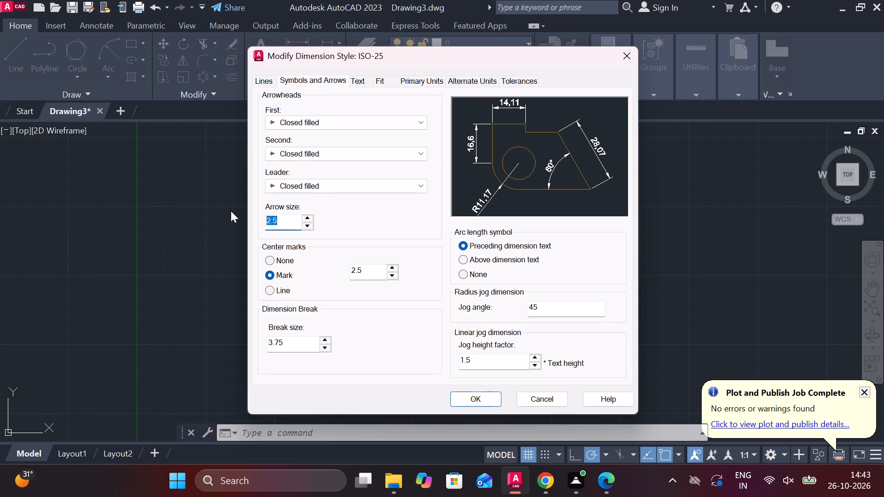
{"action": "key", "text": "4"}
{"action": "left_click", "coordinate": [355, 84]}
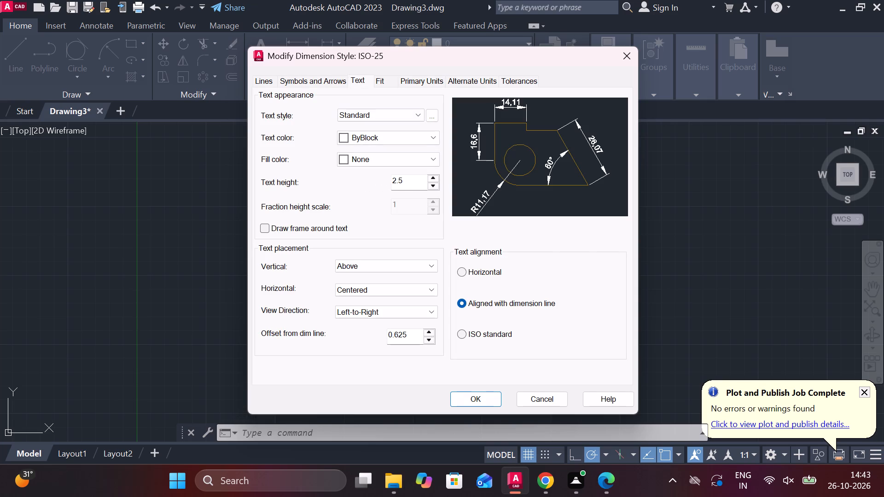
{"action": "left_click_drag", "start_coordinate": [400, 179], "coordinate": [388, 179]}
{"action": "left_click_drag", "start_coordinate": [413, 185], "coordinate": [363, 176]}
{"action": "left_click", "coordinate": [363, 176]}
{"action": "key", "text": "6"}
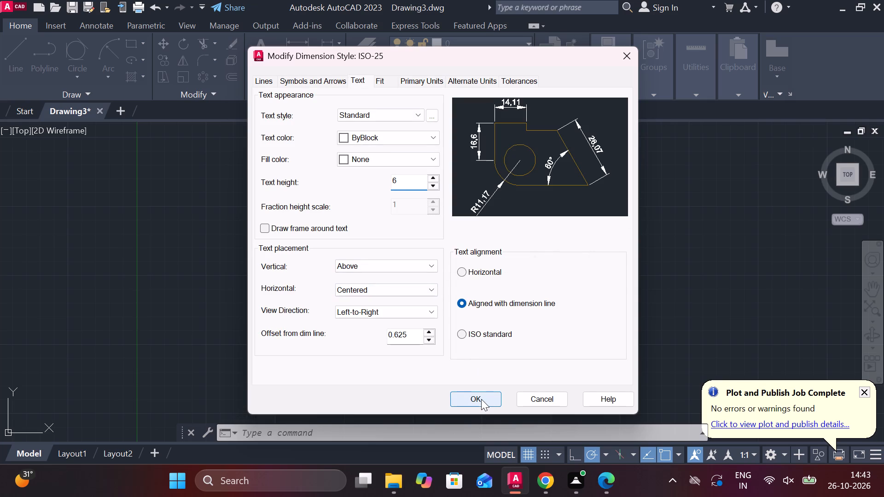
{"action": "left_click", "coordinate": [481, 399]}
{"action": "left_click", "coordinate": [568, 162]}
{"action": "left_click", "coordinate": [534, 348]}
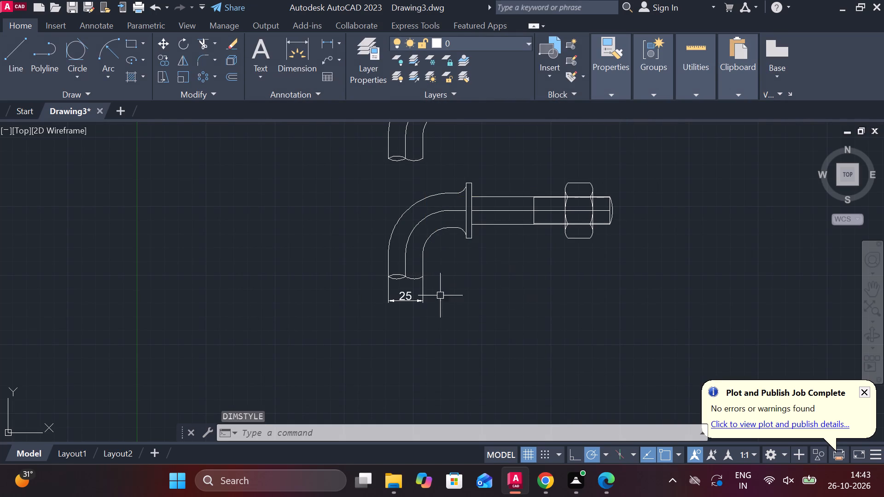
Modify the ISO-25 dimension style to text height 7 and arrow size 5.
{"action": "type", "text": "D"}
{"action": "key", "text": "space"}
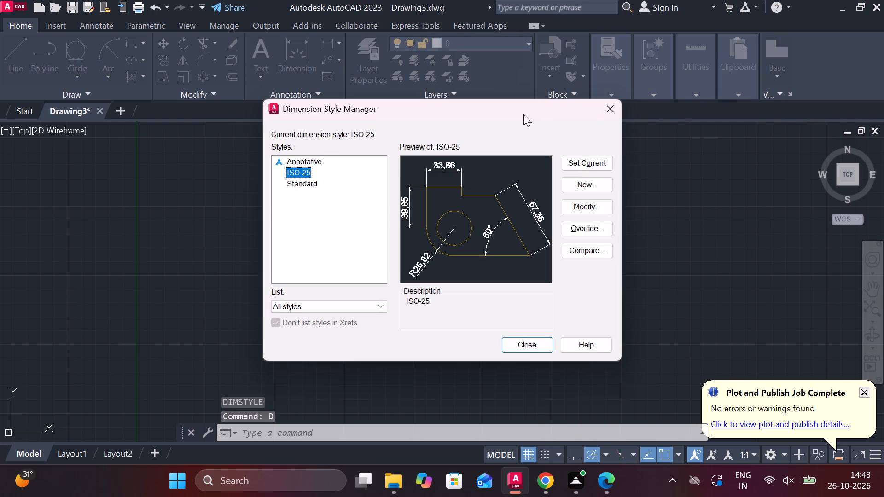
{"action": "left_click", "coordinate": [587, 202]}
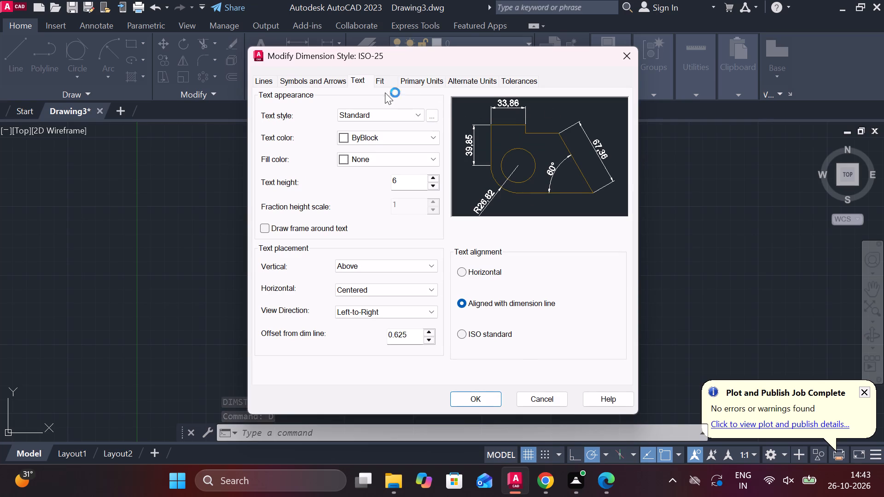
{"action": "left_click", "coordinate": [358, 81]}
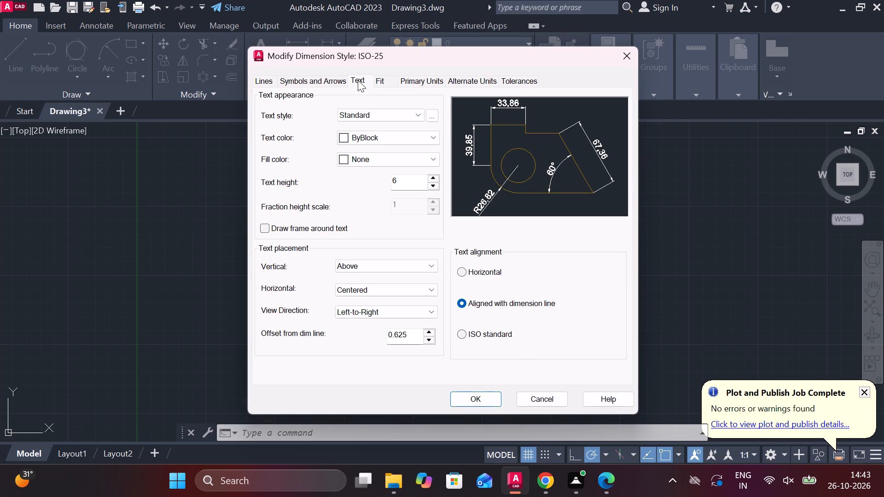
{"action": "left_click", "coordinate": [401, 183]}
{"action": "left_click_drag", "start_coordinate": [401, 183], "coordinate": [388, 183]}
{"action": "left_click_drag", "start_coordinate": [388, 183], "coordinate": [381, 183]}
{"action": "key", "text": "7"}
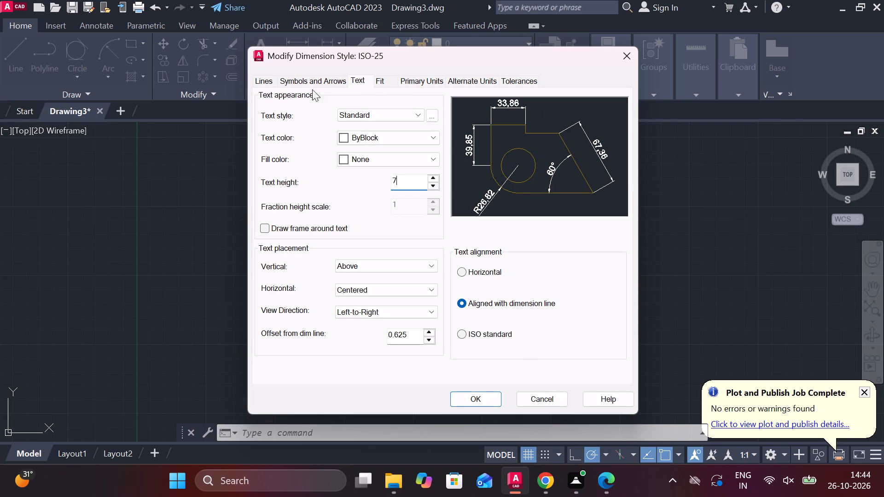
{"action": "left_click", "coordinate": [296, 69]}
{"action": "left_click", "coordinate": [306, 86]}
{"action": "left_click_drag", "start_coordinate": [281, 218], "coordinate": [251, 221]}
{"action": "key", "text": "5"}
{"action": "left_click", "coordinate": [461, 399]}
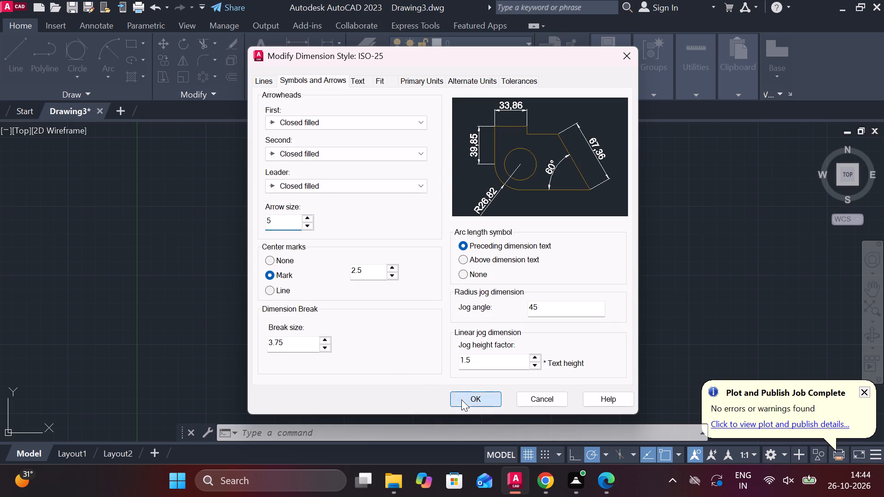
{"action": "left_click", "coordinate": [582, 160]}
{"action": "left_click", "coordinate": [540, 342]}
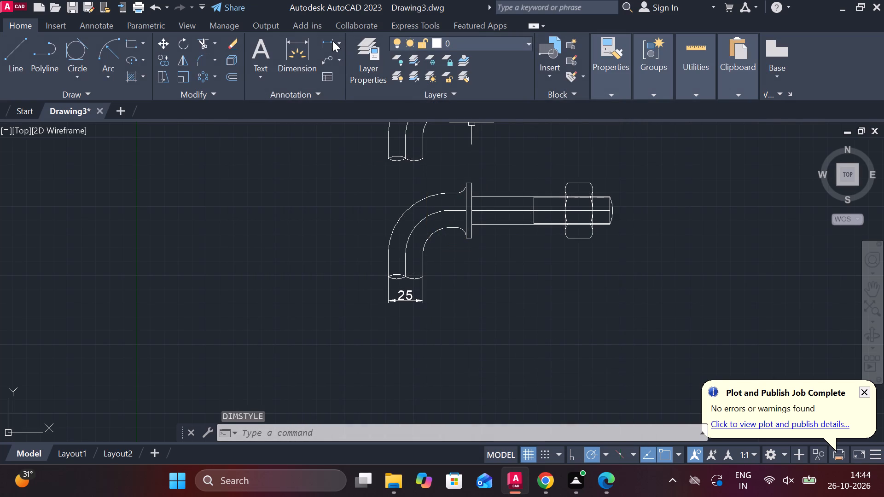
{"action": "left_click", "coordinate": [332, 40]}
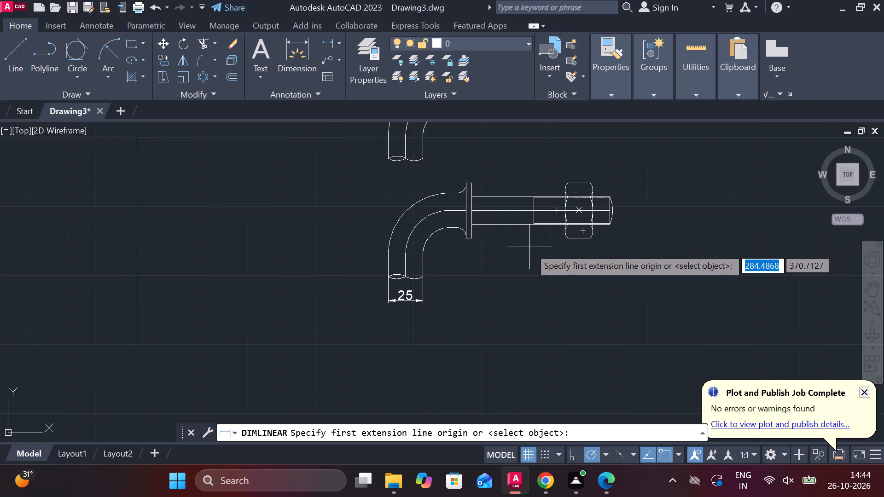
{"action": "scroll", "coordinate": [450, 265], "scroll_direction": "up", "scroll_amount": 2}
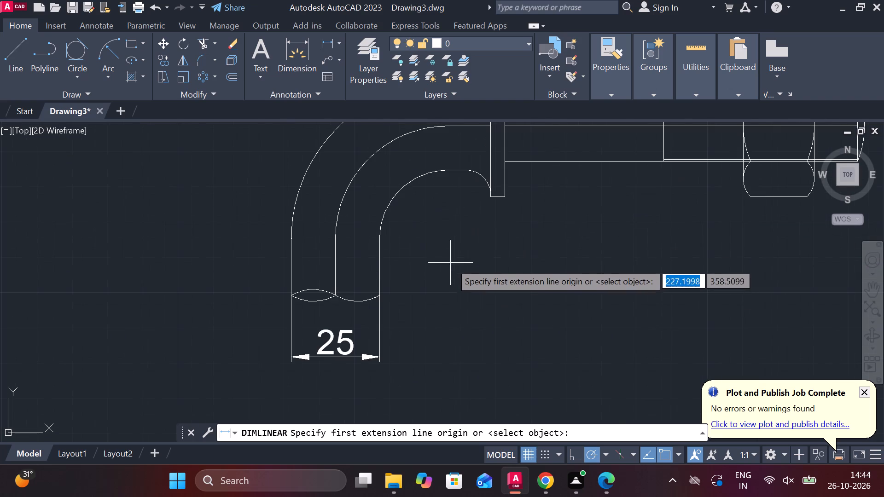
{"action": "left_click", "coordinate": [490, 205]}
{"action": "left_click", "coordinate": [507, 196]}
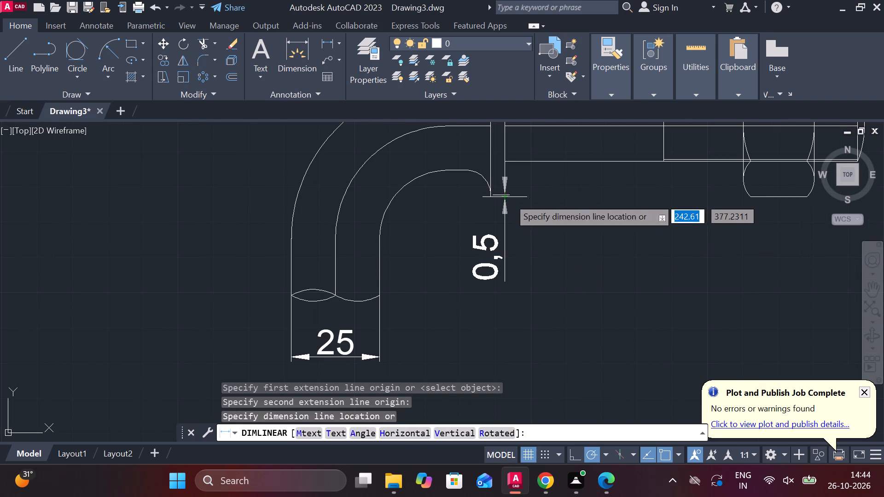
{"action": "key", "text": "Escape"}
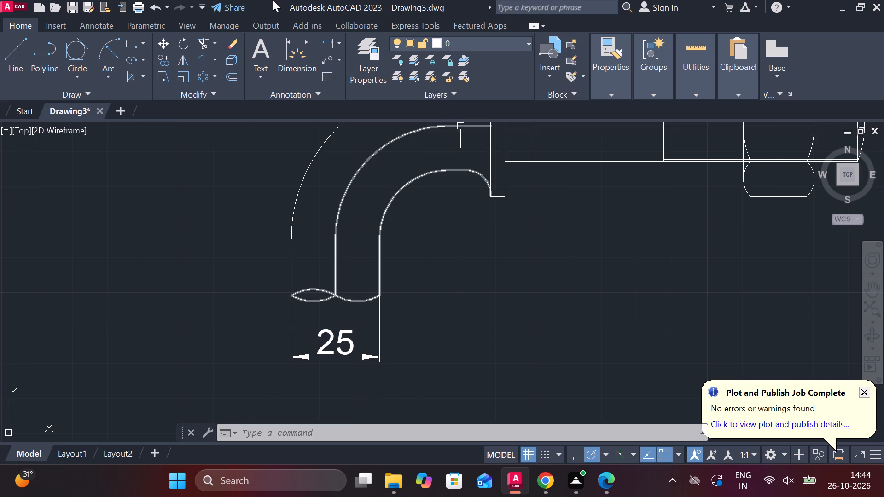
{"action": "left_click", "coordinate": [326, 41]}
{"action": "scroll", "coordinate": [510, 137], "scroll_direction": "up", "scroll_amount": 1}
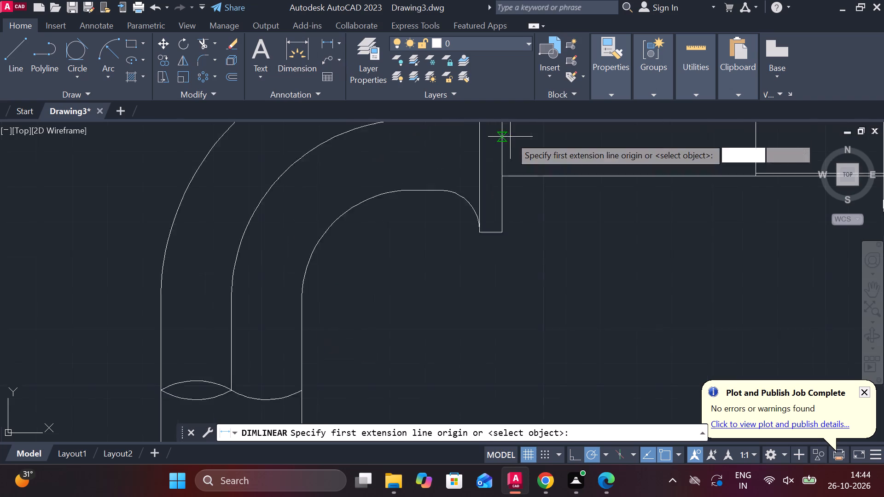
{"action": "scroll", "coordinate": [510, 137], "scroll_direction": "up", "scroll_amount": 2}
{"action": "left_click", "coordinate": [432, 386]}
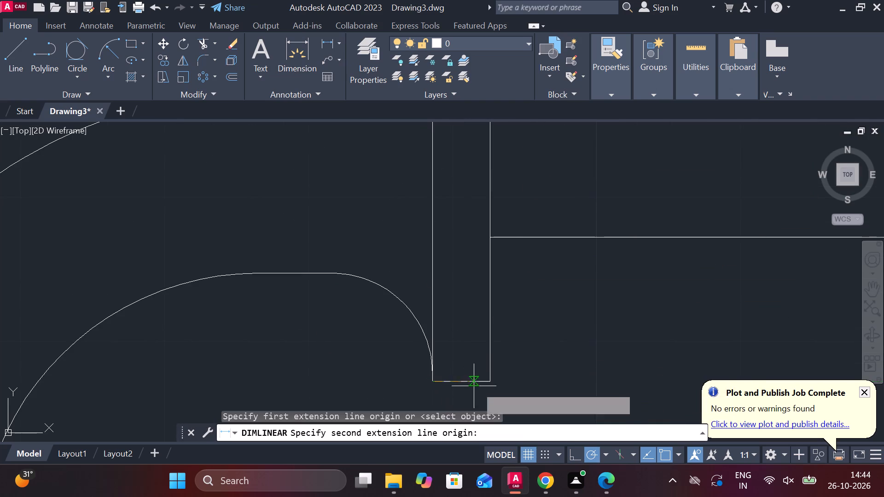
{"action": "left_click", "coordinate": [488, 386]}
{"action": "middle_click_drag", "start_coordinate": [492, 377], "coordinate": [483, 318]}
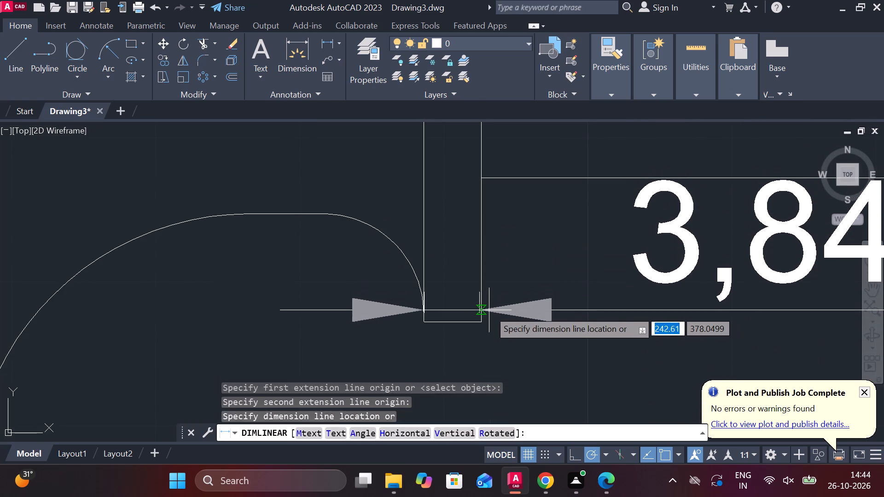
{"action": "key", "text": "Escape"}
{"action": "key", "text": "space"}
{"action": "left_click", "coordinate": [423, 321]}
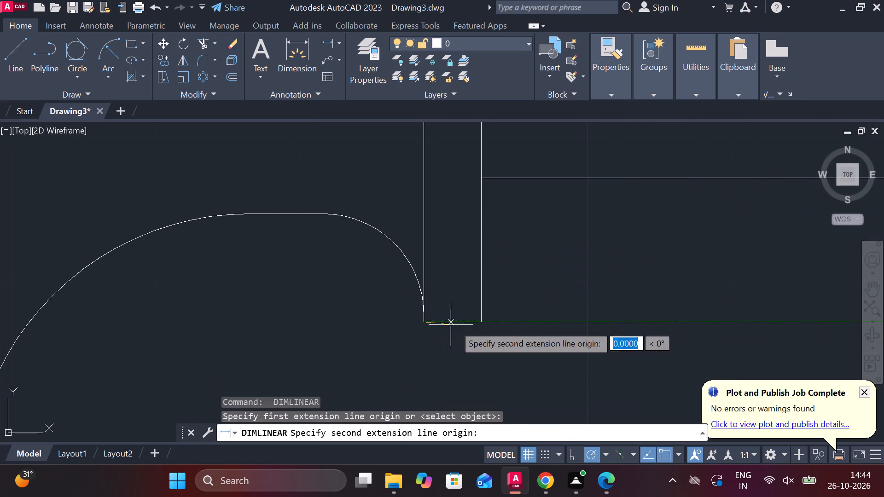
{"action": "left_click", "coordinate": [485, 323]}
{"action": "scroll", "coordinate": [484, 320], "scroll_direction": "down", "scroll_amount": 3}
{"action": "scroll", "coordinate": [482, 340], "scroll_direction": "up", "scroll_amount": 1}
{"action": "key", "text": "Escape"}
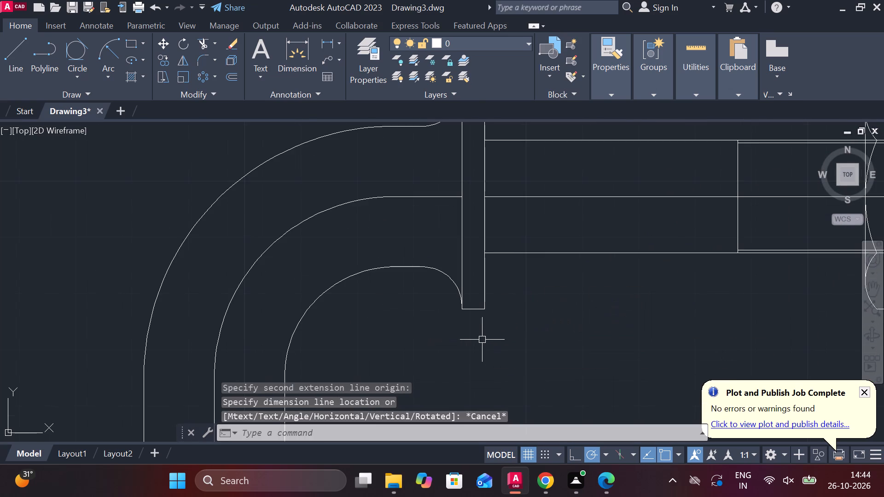
Add a linear dimension for the flange's thickness, placed below the flange of the bolt with the nut.
{"action": "middle_click_drag", "start_coordinate": [523, 322], "coordinate": [471, 478]}
{"action": "scroll", "coordinate": [444, 205], "scroll_direction": "up", "scroll_amount": 1}
{"action": "left_click", "coordinate": [325, 39]}
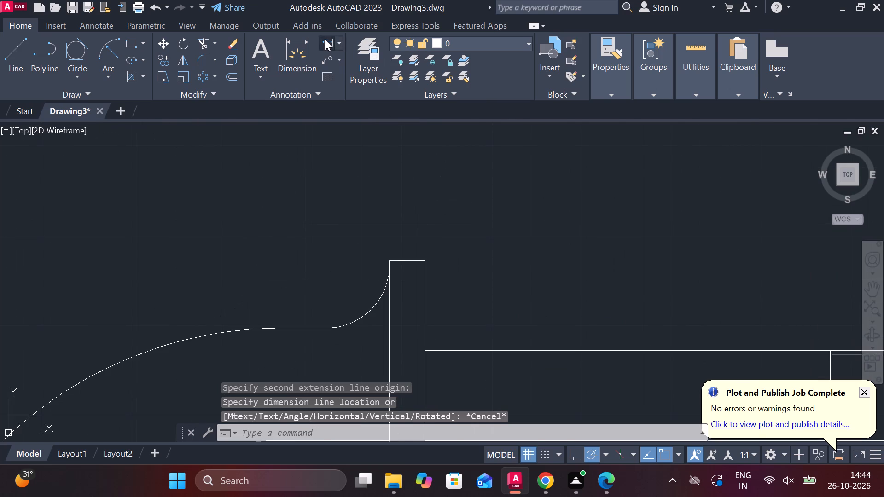
{"action": "left_click", "coordinate": [390, 305]}
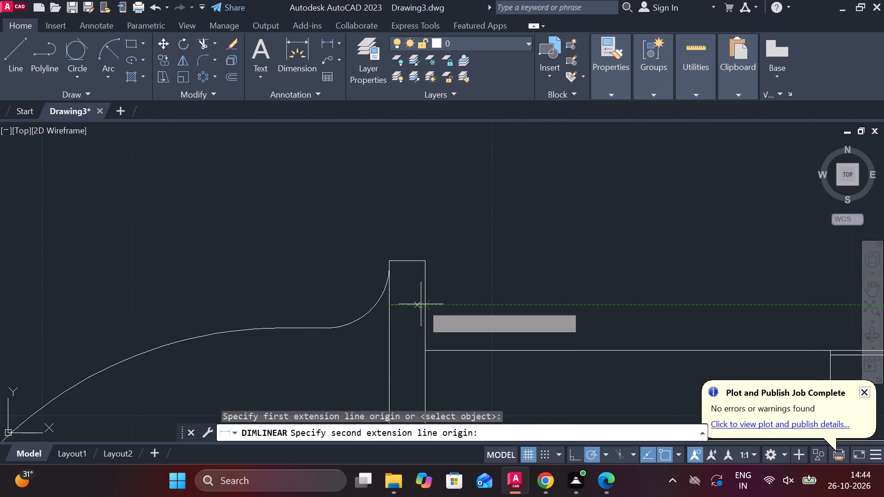
{"action": "left_click", "coordinate": [423, 304]}
{"action": "scroll", "coordinate": [433, 273], "scroll_direction": "down", "scroll_amount": 3}
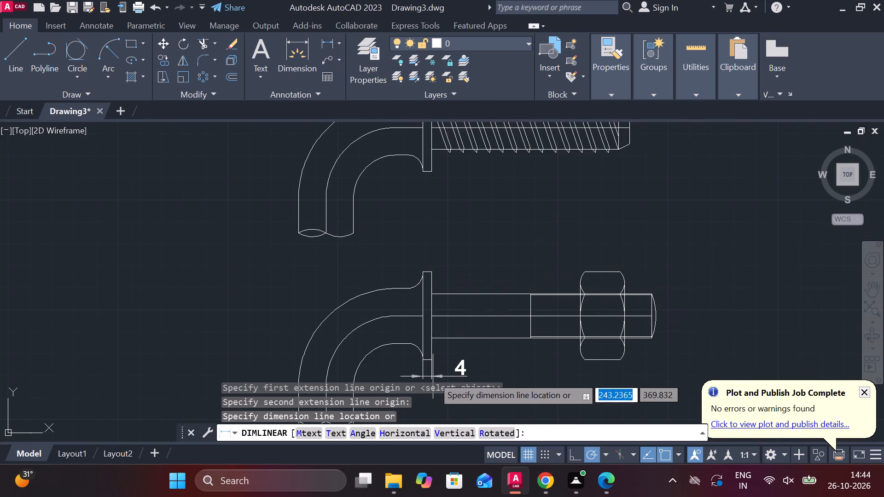
{"action": "middle_click_drag", "start_coordinate": [433, 376], "coordinate": [443, 290]}
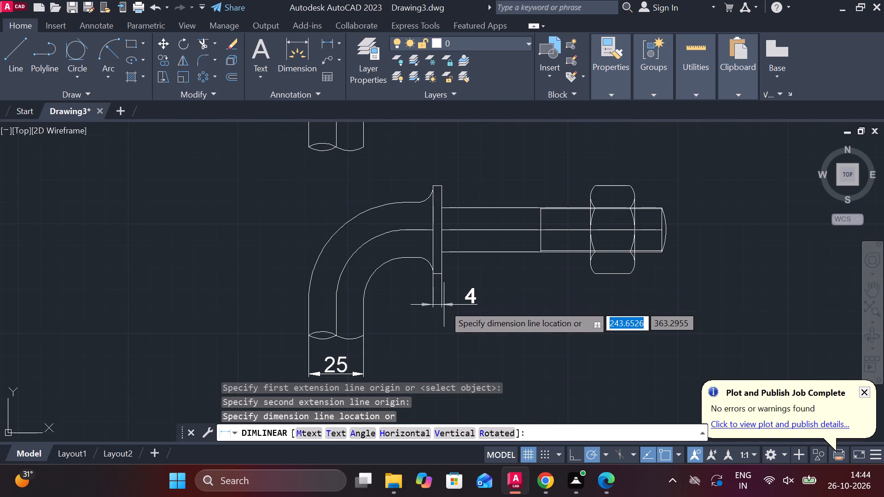
{"action": "left_click", "coordinate": [444, 305]}
Add a vertical linear dimension for the thread diameter, placed just beyond the rounded end of the bolt with the nut.
{"action": "middle_click_drag", "start_coordinate": [479, 303], "coordinate": [480, 278]}
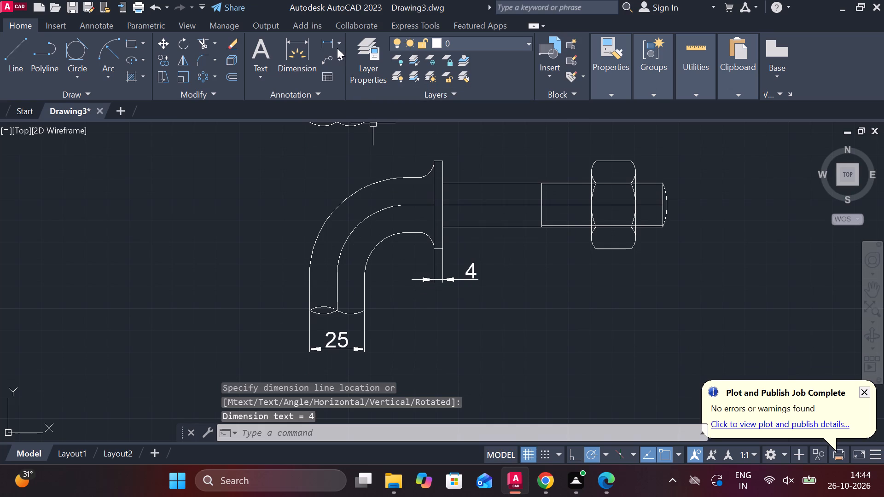
{"action": "scroll", "coordinate": [465, 283], "scroll_direction": "up", "scroll_amount": 4}
{"action": "scroll", "coordinate": [413, 221], "scroll_direction": "down", "scroll_amount": 1}
{"action": "middle_click_drag", "start_coordinate": [412, 218], "coordinate": [424, 236]}
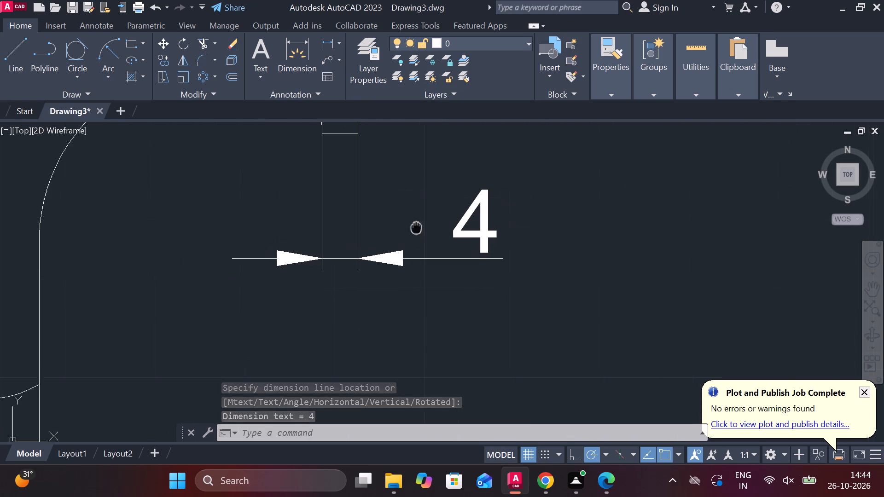
{"action": "middle_click_drag", "start_coordinate": [424, 236], "coordinate": [424, 236]}
{"action": "left_click", "coordinate": [331, 42]}
{"action": "scroll", "coordinate": [419, 219], "scroll_direction": "down", "scroll_amount": 1}
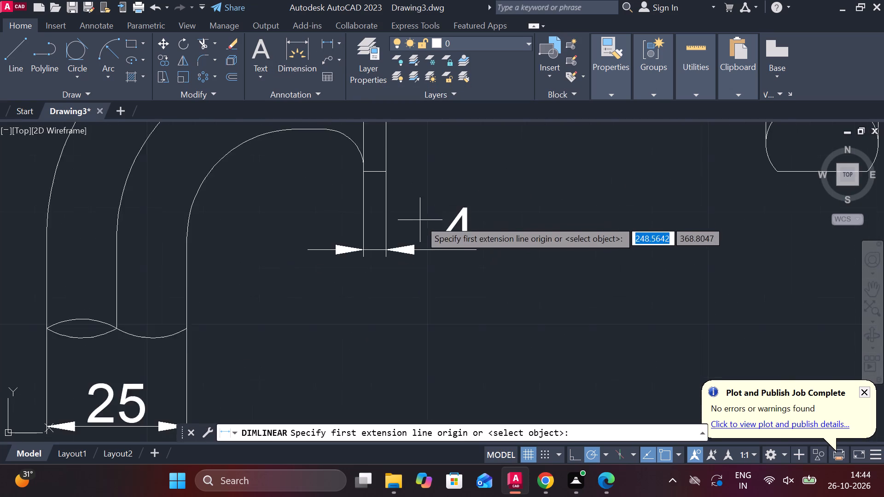
{"action": "scroll", "coordinate": [421, 221], "scroll_direction": "down", "scroll_amount": 1}
{"action": "middle_click_drag", "start_coordinate": [567, 255], "coordinate": [500, 299]}
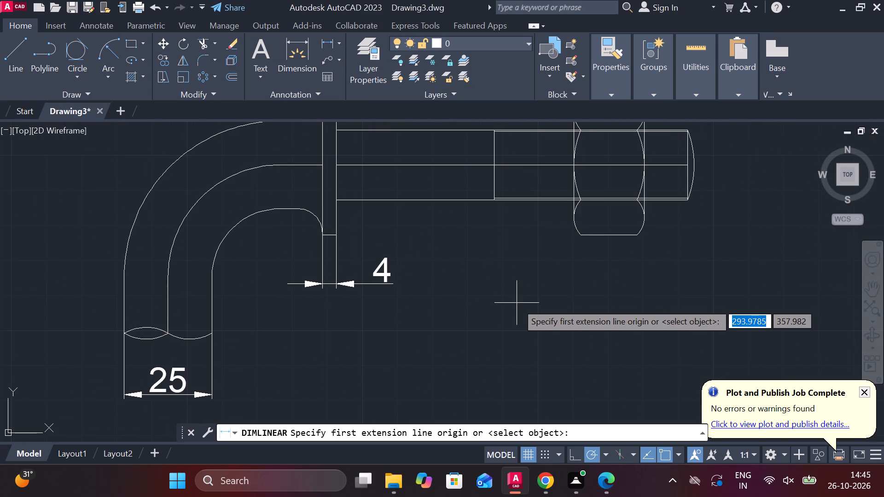
{"action": "middle_click_drag", "start_coordinate": [561, 310], "coordinate": [430, 361]}
{"action": "scroll", "coordinate": [538, 159], "scroll_direction": "up", "scroll_amount": 2}
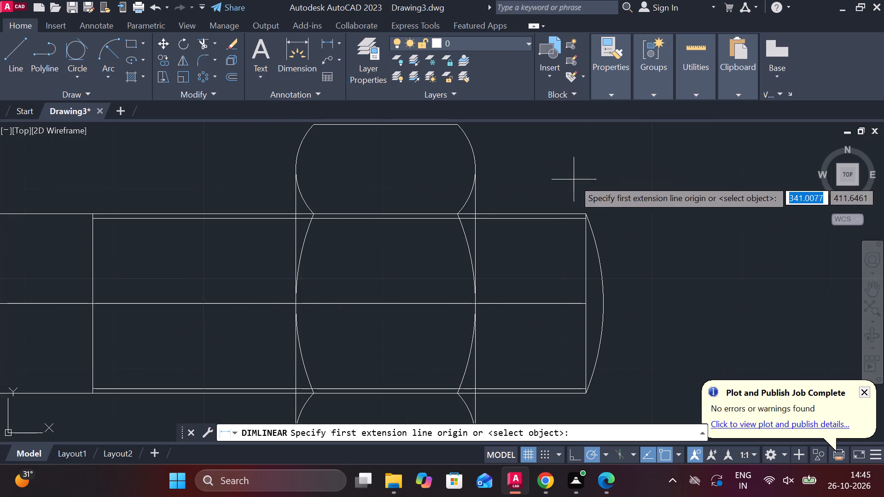
{"action": "left_click", "coordinate": [586, 215]}
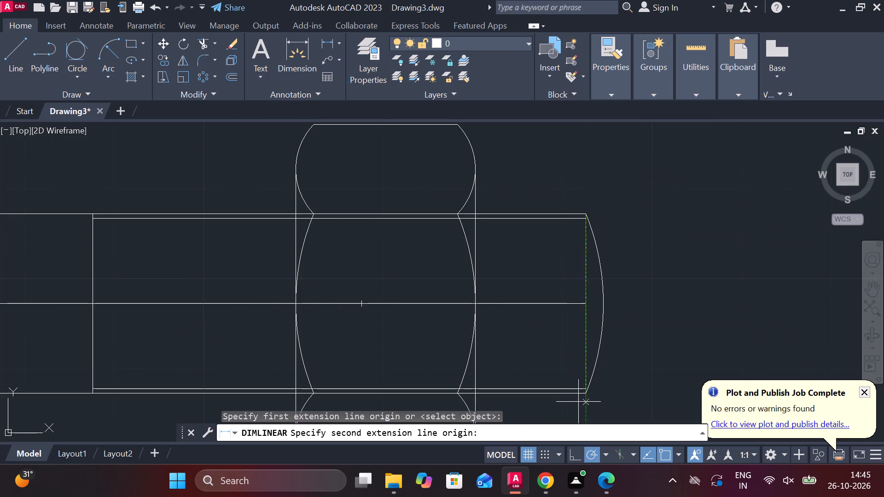
{"action": "left_click", "coordinate": [582, 399]}
{"action": "middle_click_drag", "start_coordinate": [628, 326], "coordinate": [558, 242]}
{"action": "left_click", "coordinate": [658, 234]}
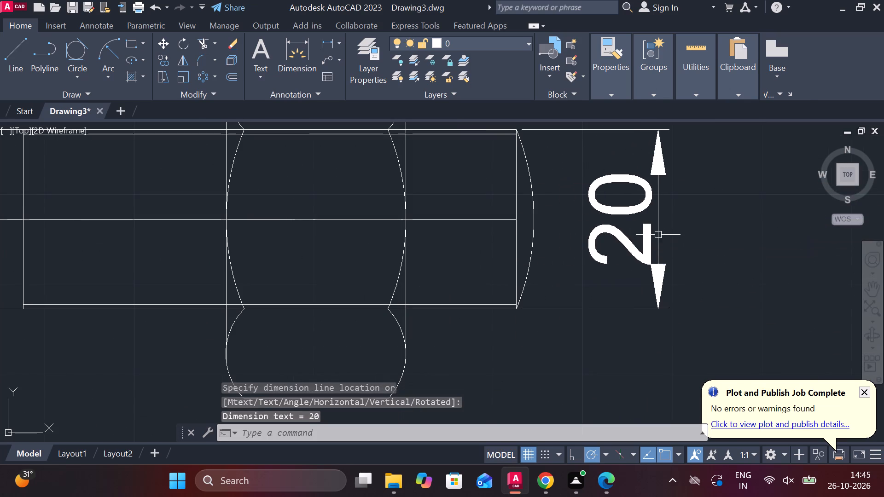
Add the prefix M to the text of the thread diameter dimension at the bolt's rounded end.
{"action": "double_click", "coordinate": [623, 215]}
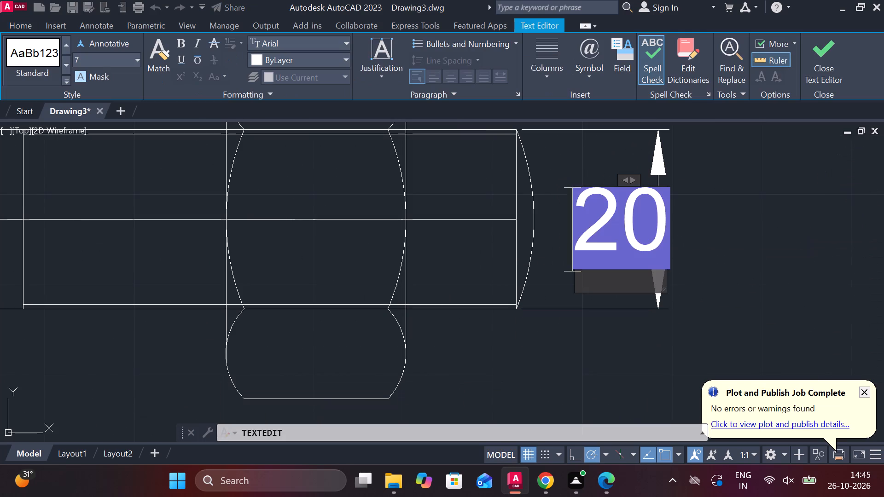
{"action": "key", "text": "m"}
{"action": "left_click", "coordinate": [842, 63]}
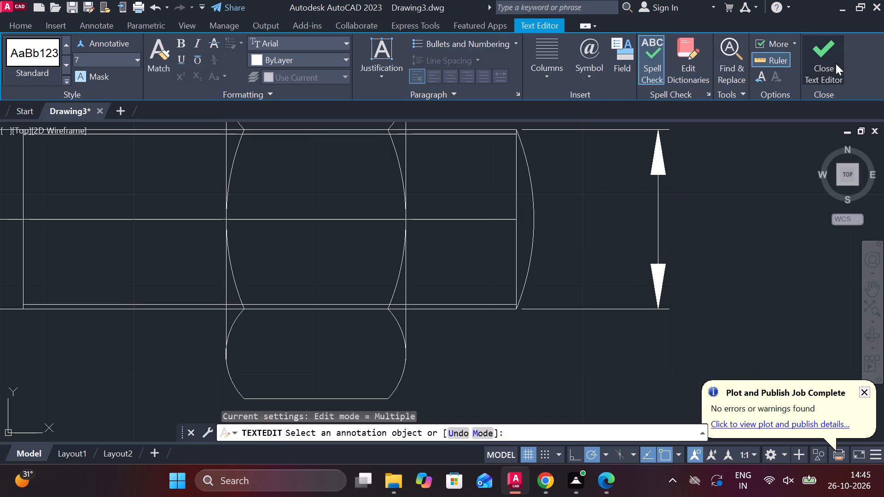
{"action": "scroll", "coordinate": [773, 185], "scroll_direction": "down", "scroll_amount": 2}
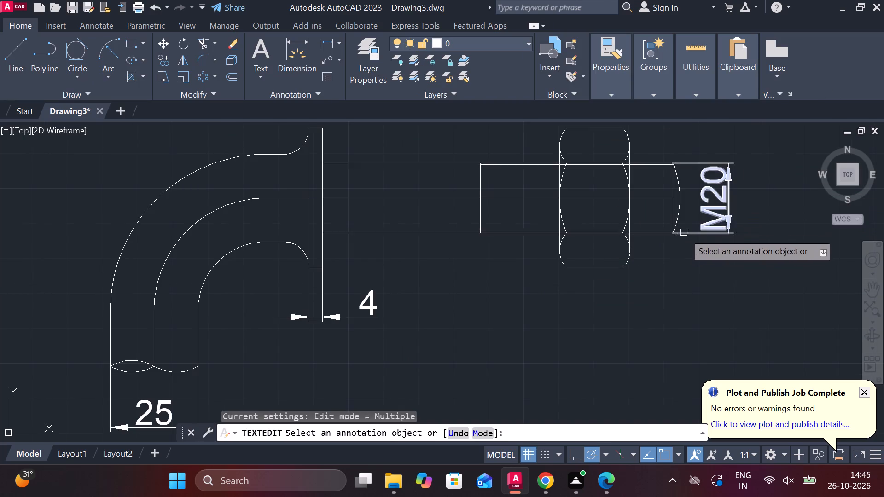
{"action": "key", "text": "Escape"}
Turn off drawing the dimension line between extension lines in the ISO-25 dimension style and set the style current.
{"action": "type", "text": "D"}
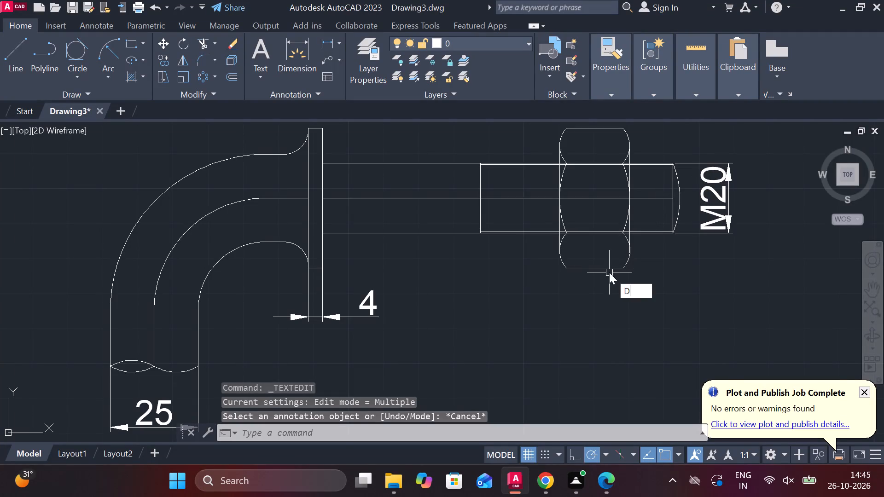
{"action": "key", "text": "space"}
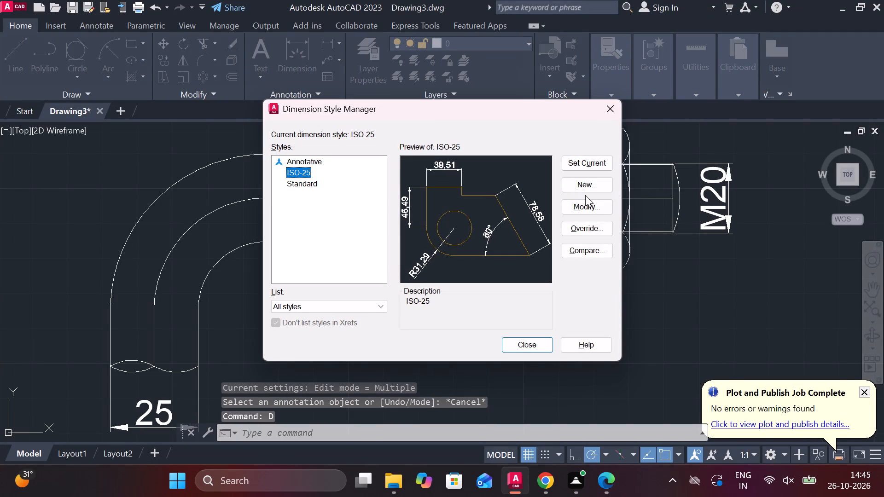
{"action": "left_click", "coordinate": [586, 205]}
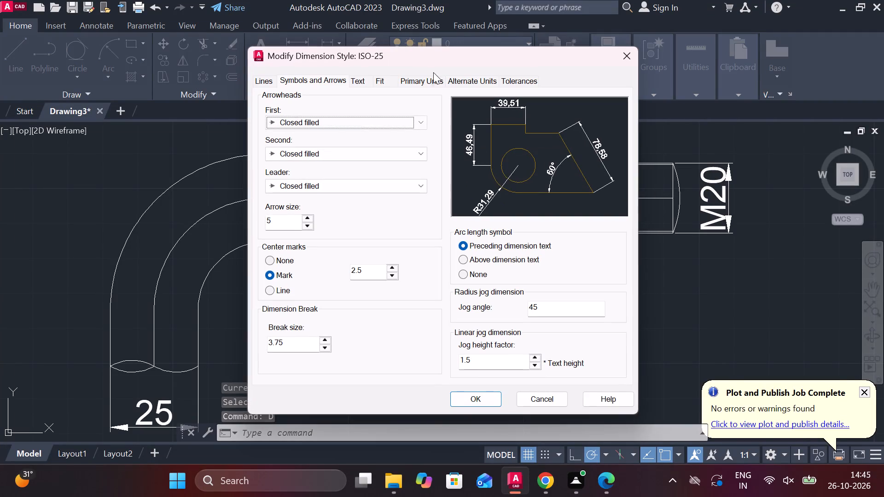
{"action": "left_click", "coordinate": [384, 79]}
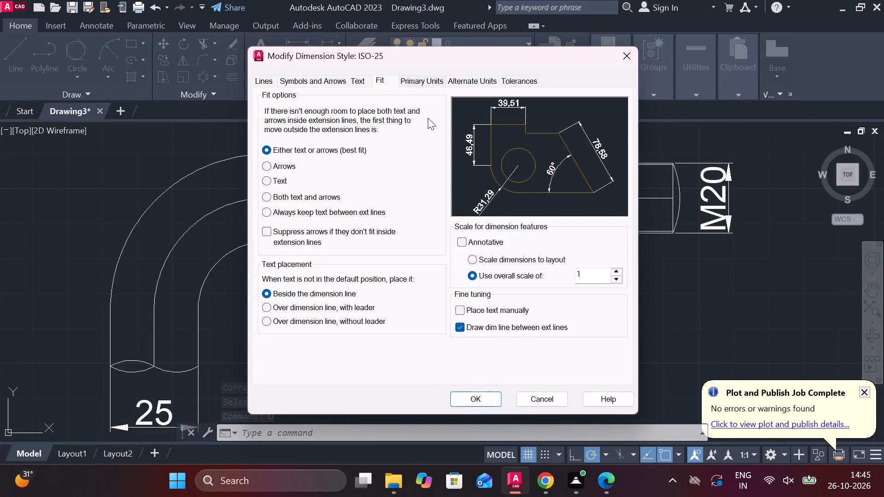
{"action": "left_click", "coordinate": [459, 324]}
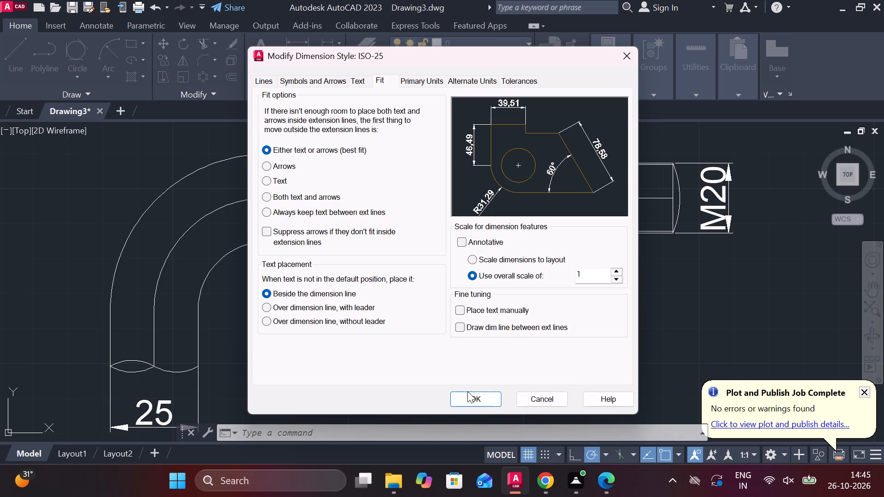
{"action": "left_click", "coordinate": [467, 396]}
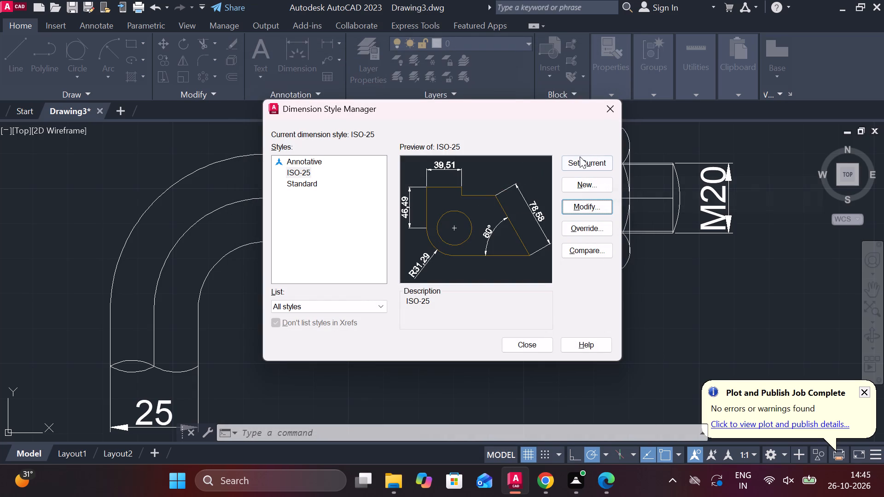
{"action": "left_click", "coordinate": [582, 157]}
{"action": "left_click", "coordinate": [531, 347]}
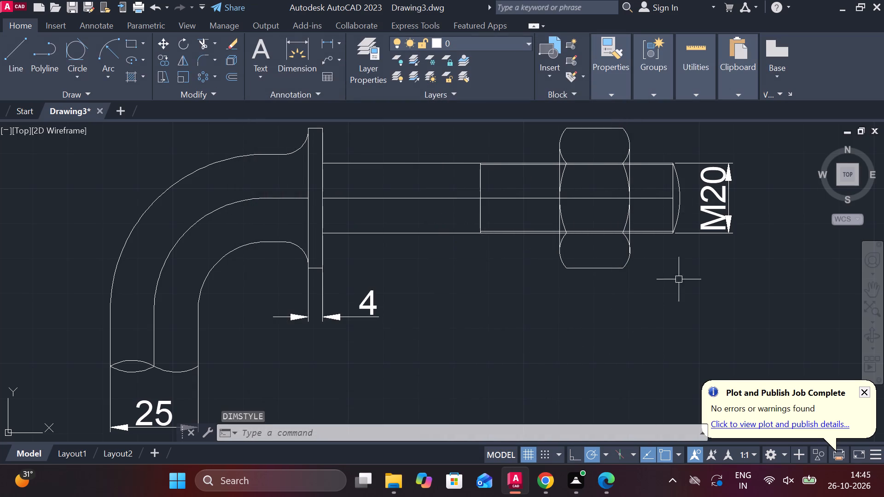
Enable manual text placement and drawing the dimension line between extension lines in the ISO-25 dimension style.
{"action": "middle_click_drag", "start_coordinate": [650, 272], "coordinate": [584, 286]}
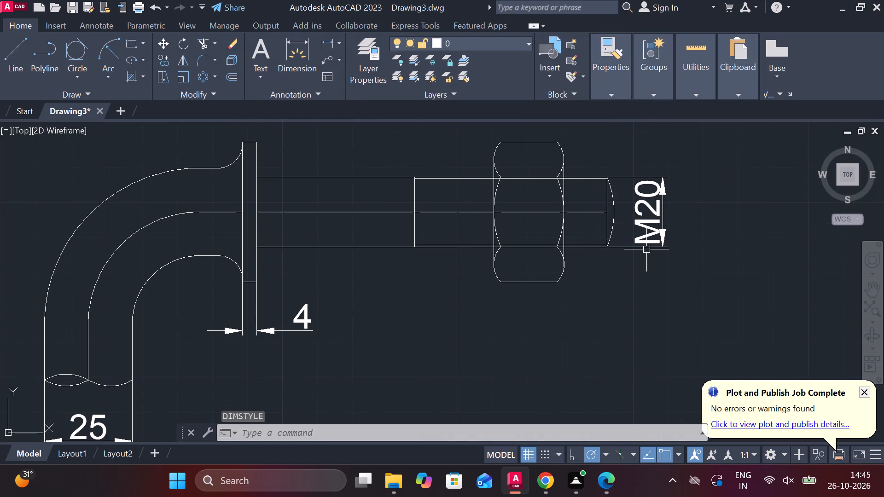
{"action": "type", "text": "D"}
{"action": "key", "text": "space"}
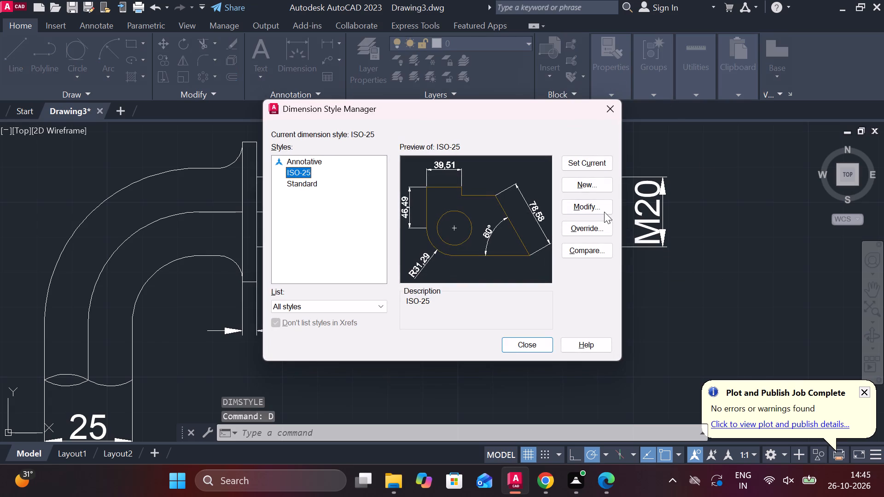
{"action": "left_click", "coordinate": [593, 200]}
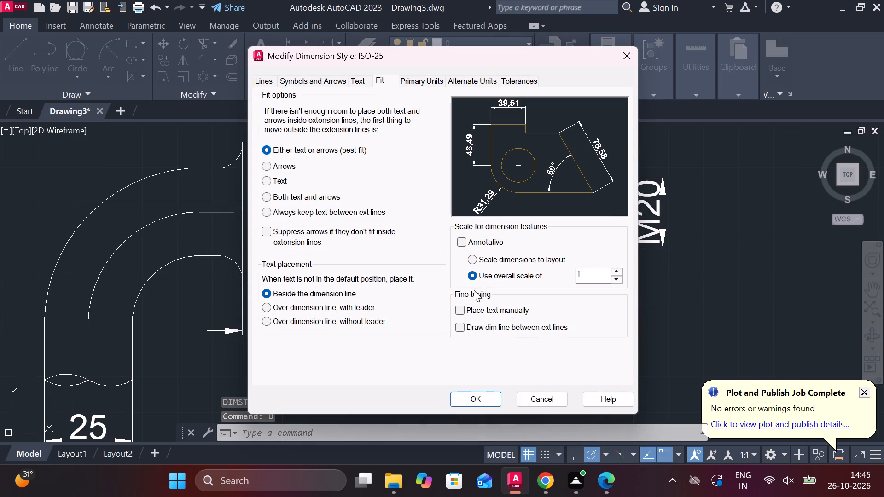
{"action": "left_click", "coordinate": [462, 313]}
{"action": "left_click", "coordinate": [458, 329]}
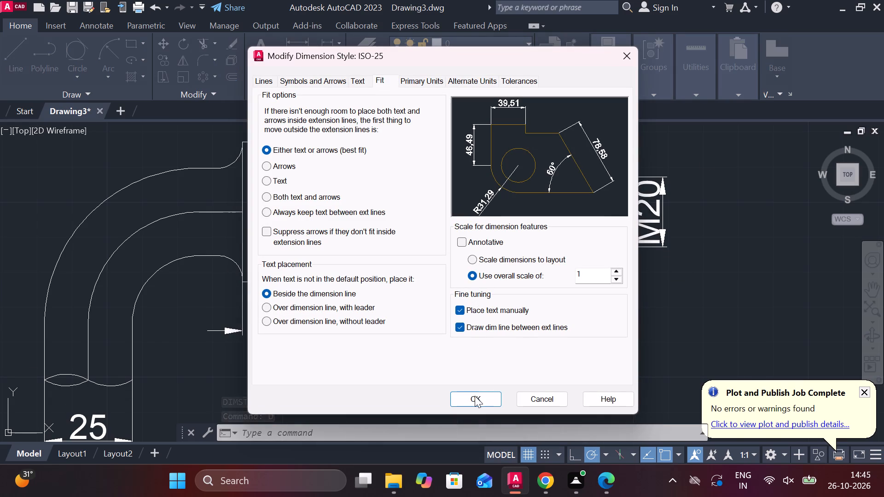
{"action": "left_click", "coordinate": [475, 396]}
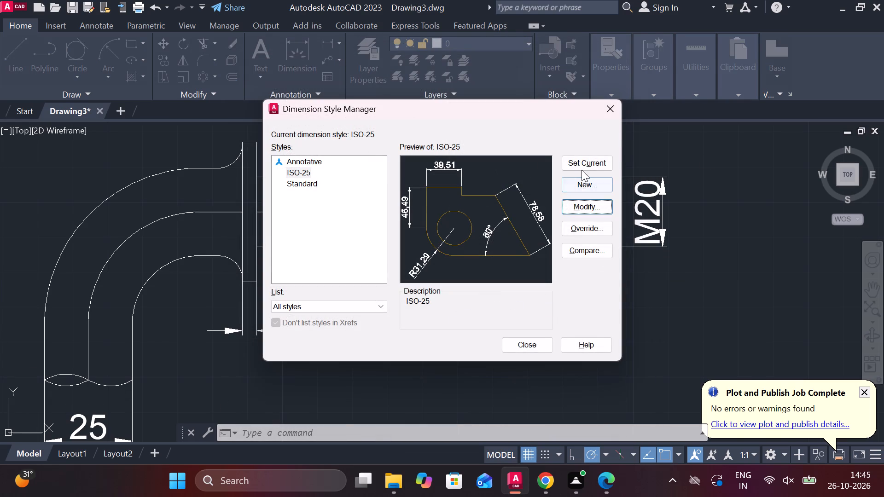
Set the ISO-25 dimension style's text alignment to ISO standard and make the style current.
{"action": "left_click", "coordinate": [586, 207]}
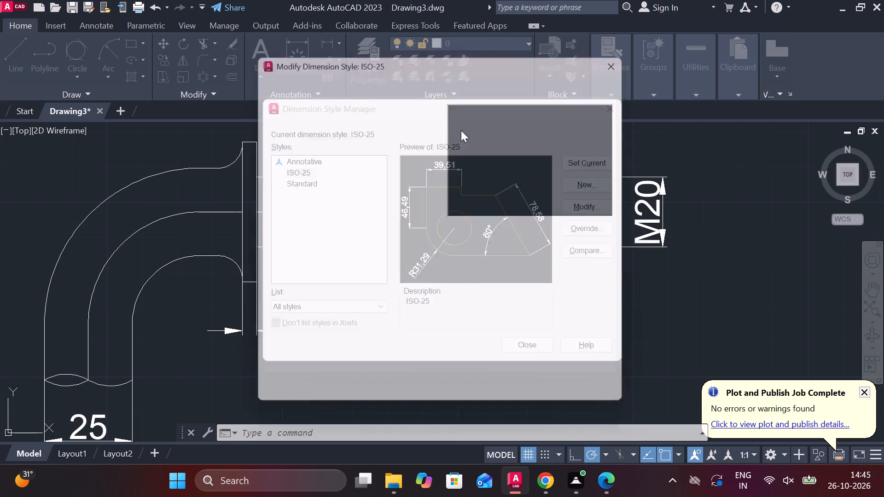
{"action": "left_click", "coordinate": [365, 77]}
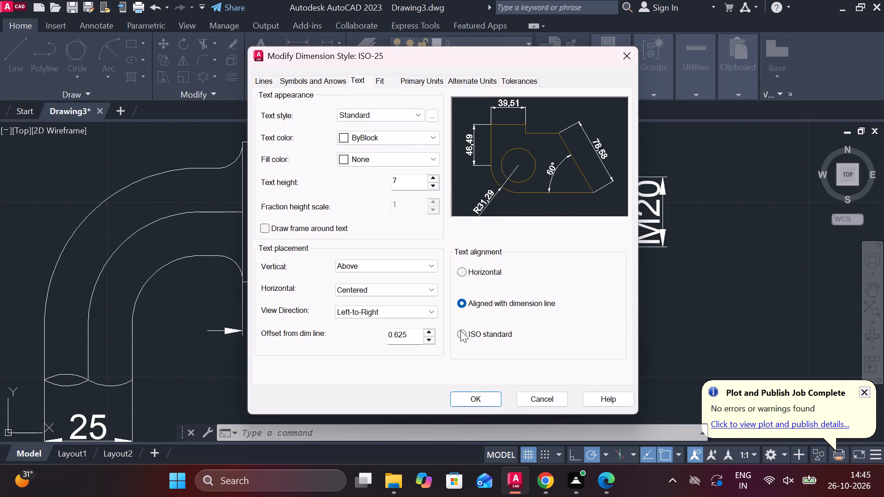
{"action": "left_click", "coordinate": [459, 329]}
{"action": "left_click", "coordinate": [477, 402]}
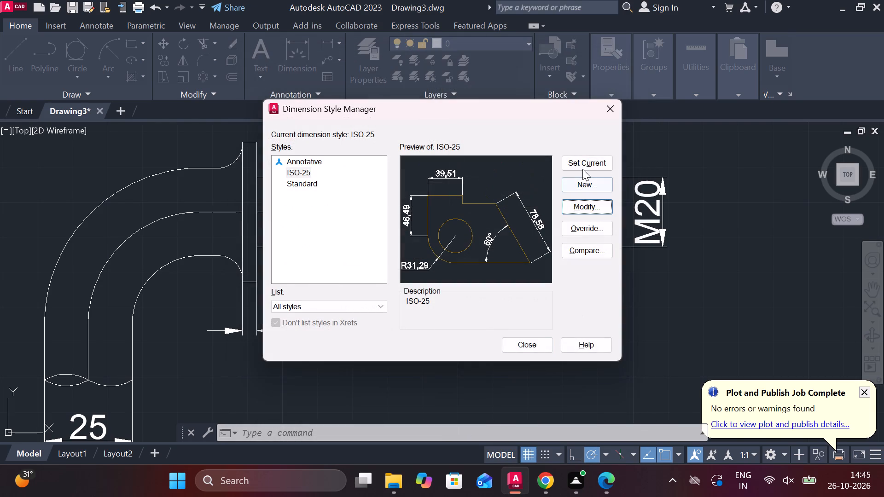
{"action": "left_click", "coordinate": [582, 162]}
{"action": "left_click", "coordinate": [538, 336]}
{"action": "left_click", "coordinate": [538, 345]}
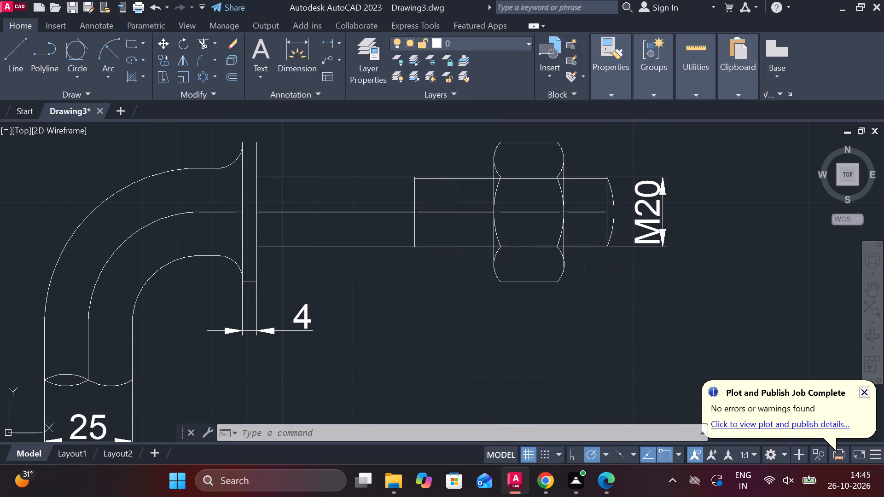
Move the M20 dimension text above the upper end of its dimension line so it reads horizontally.
{"action": "left_click", "coordinate": [655, 210]}
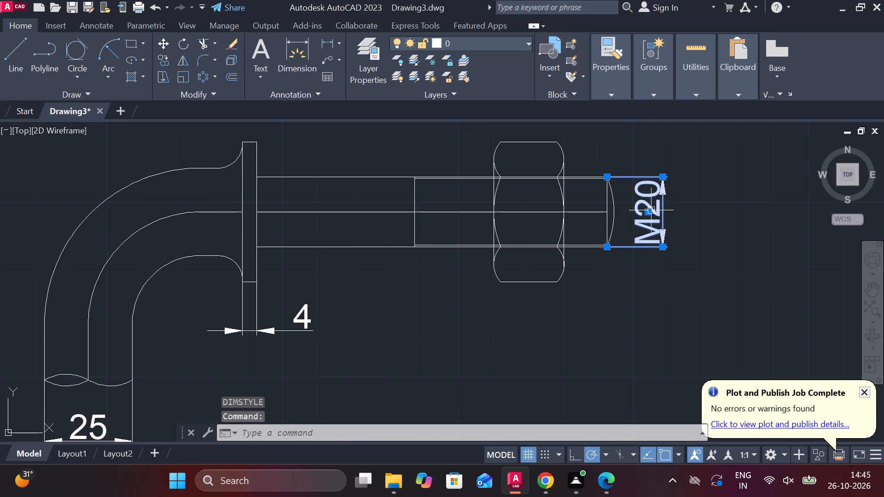
{"action": "left_click", "coordinate": [650, 212]}
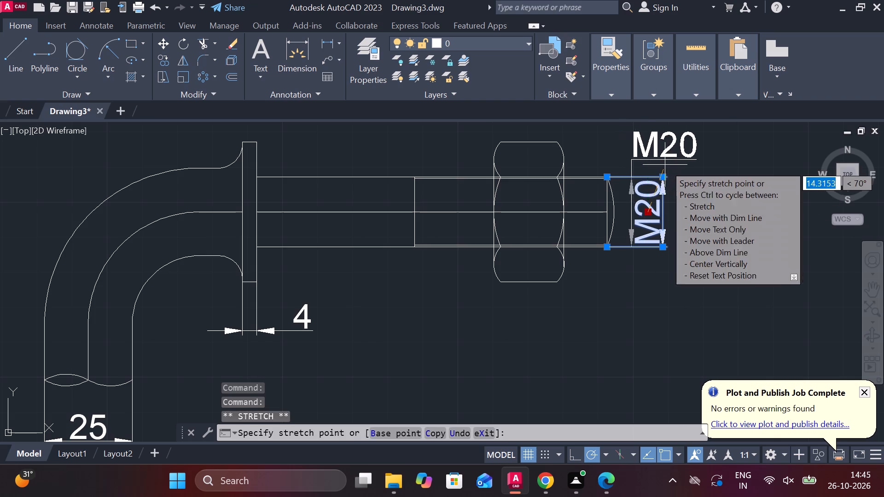
{"action": "left_click", "coordinate": [665, 165]}
{"action": "key", "text": "Escape"}
{"action": "scroll", "coordinate": [715, 312], "scroll_direction": "down", "scroll_amount": 1}
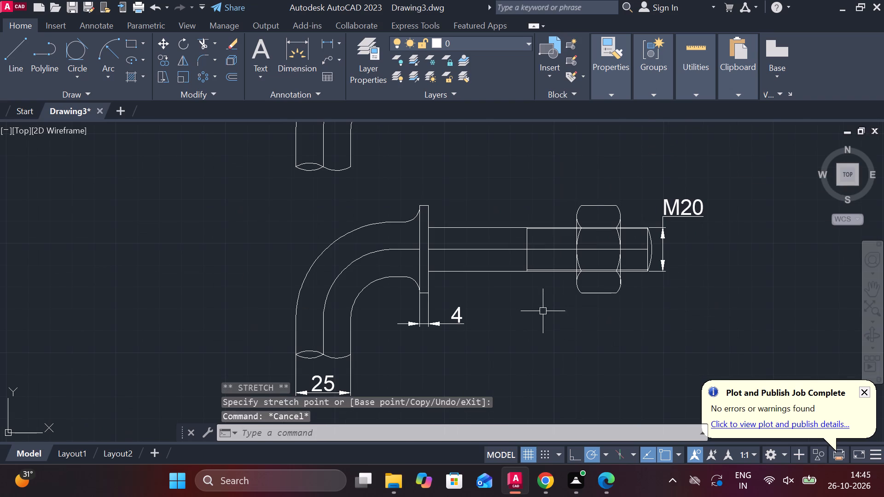
Add a linear dimension for the threaded length of the lower bolt, placed below the nut.
{"action": "left_click", "coordinate": [322, 40]}
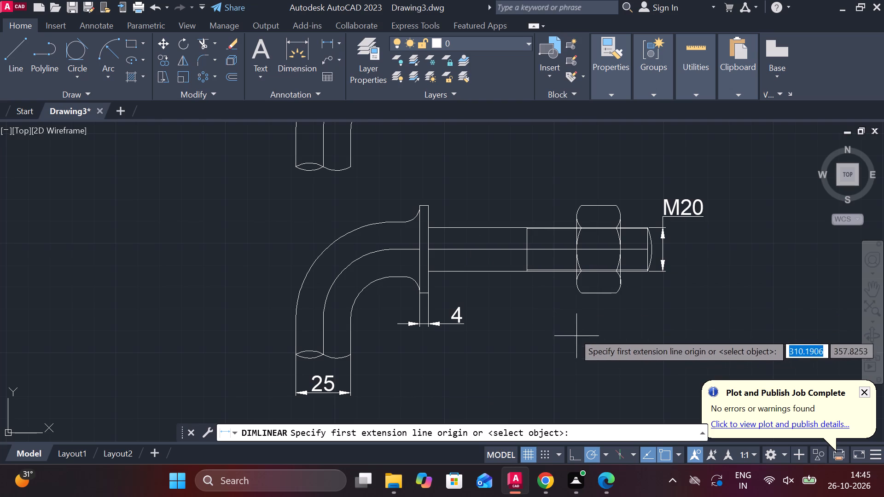
{"action": "left_click", "coordinate": [525, 275]}
{"action": "left_click", "coordinate": [647, 271]}
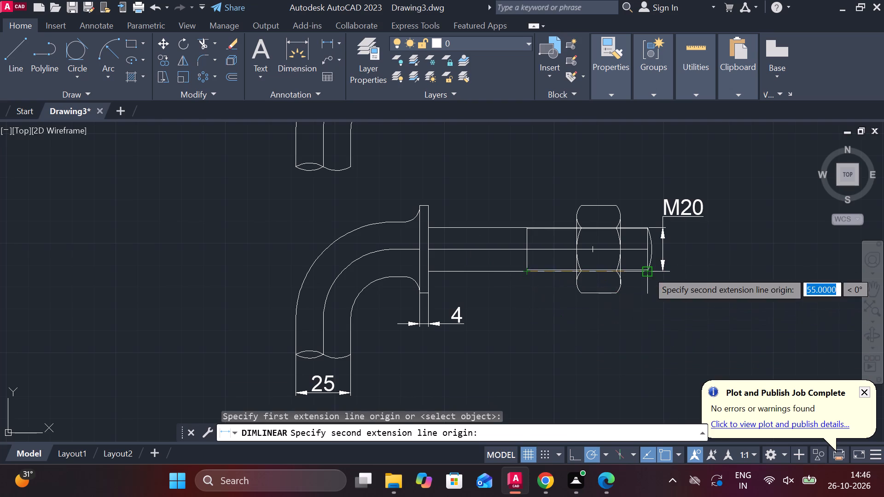
{"action": "left_click", "coordinate": [591, 319]}
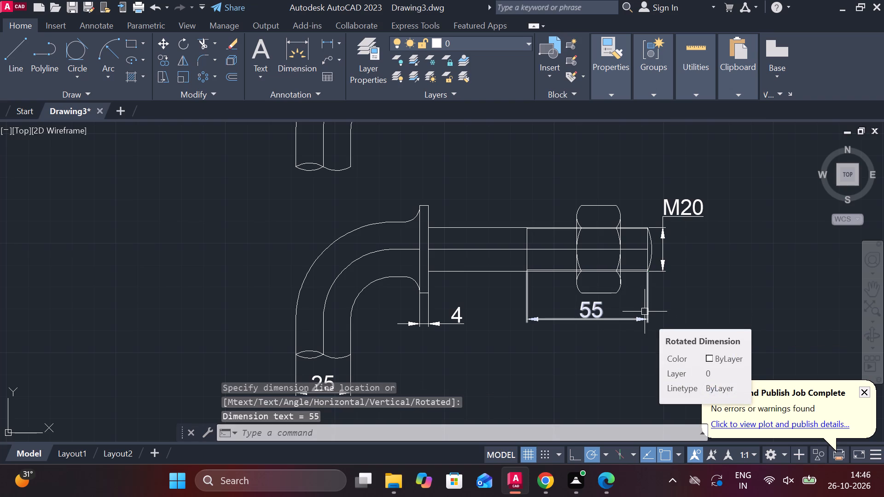
Add a linear dimension from the flange's outer face to the threaded end, placed below the thread-length dimension.
{"action": "left_click", "coordinate": [326, 45]}
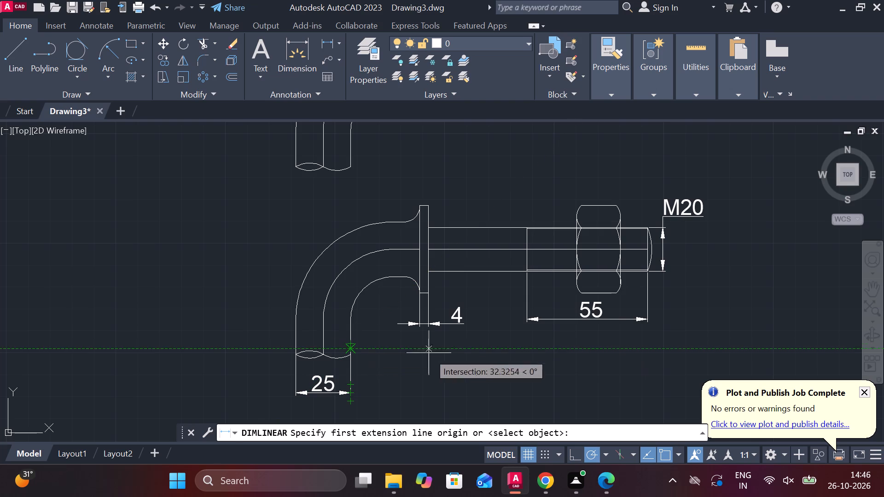
{"action": "scroll", "coordinate": [658, 259], "scroll_direction": "up", "scroll_amount": 1}
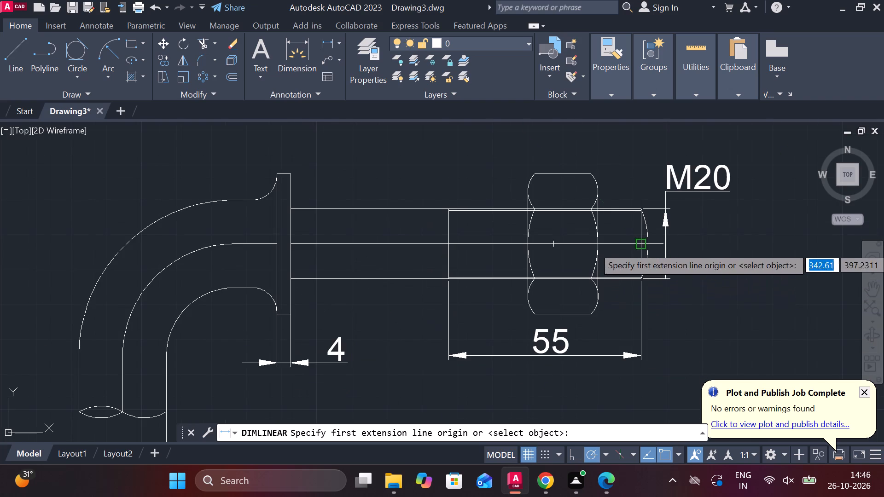
{"action": "left_click", "coordinate": [640, 244]}
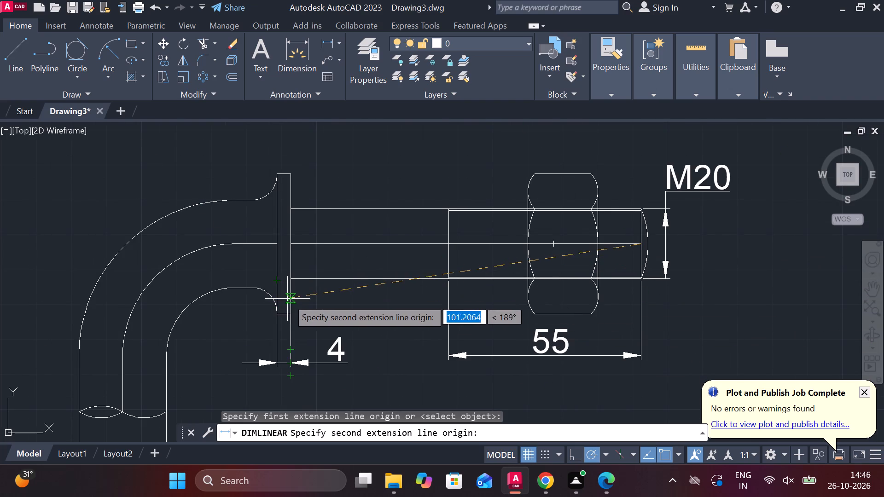
{"action": "left_click", "coordinate": [293, 299]}
{"action": "middle_click_drag", "start_coordinate": [407, 347], "coordinate": [406, 254]}
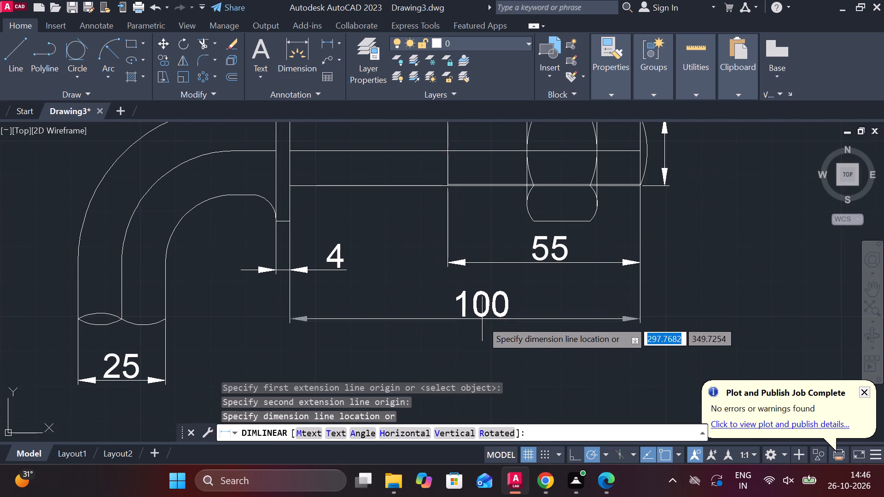
{"action": "middle_click_drag", "start_coordinate": [488, 322], "coordinate": [524, 309]}
{"action": "scroll", "coordinate": [523, 305], "scroll_direction": "down", "scroll_amount": 1}
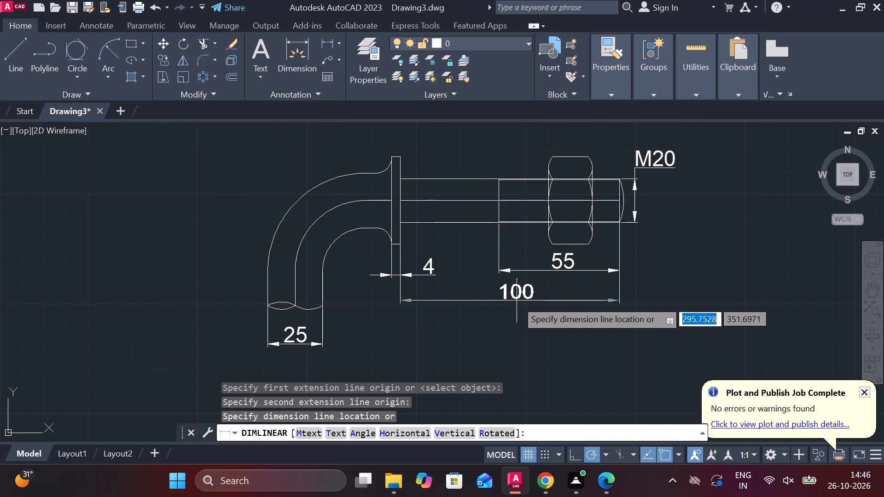
{"action": "left_click", "coordinate": [517, 301]}
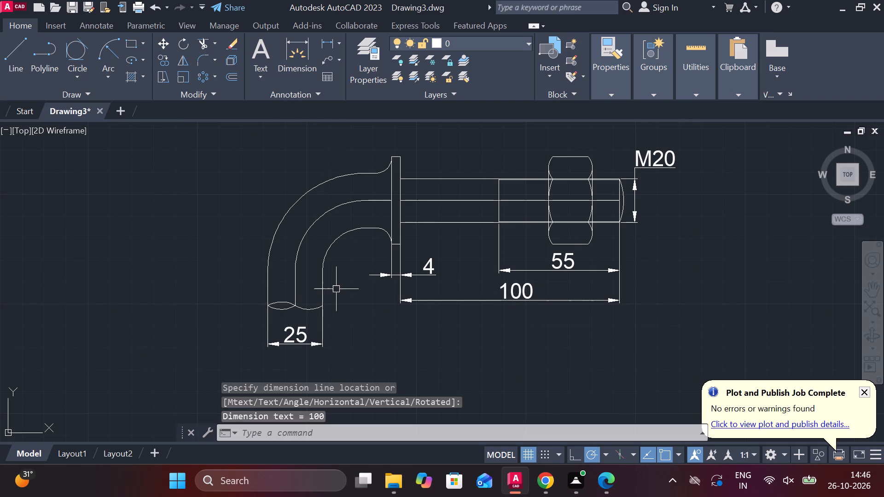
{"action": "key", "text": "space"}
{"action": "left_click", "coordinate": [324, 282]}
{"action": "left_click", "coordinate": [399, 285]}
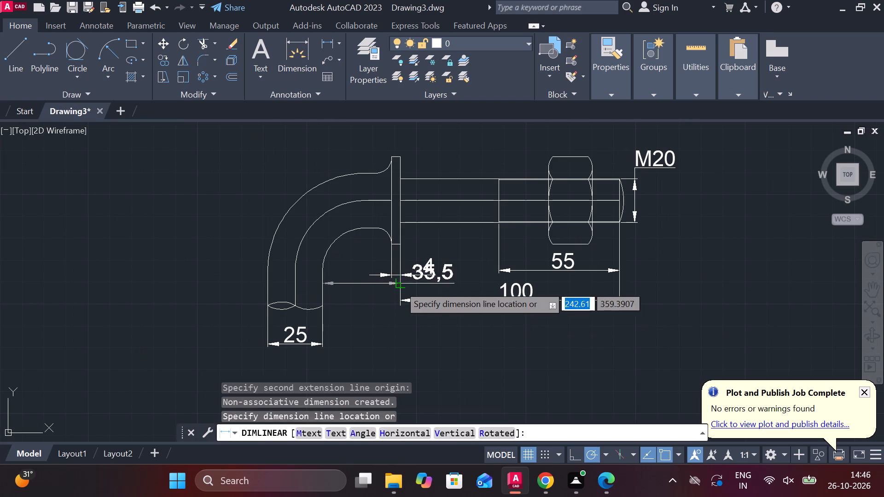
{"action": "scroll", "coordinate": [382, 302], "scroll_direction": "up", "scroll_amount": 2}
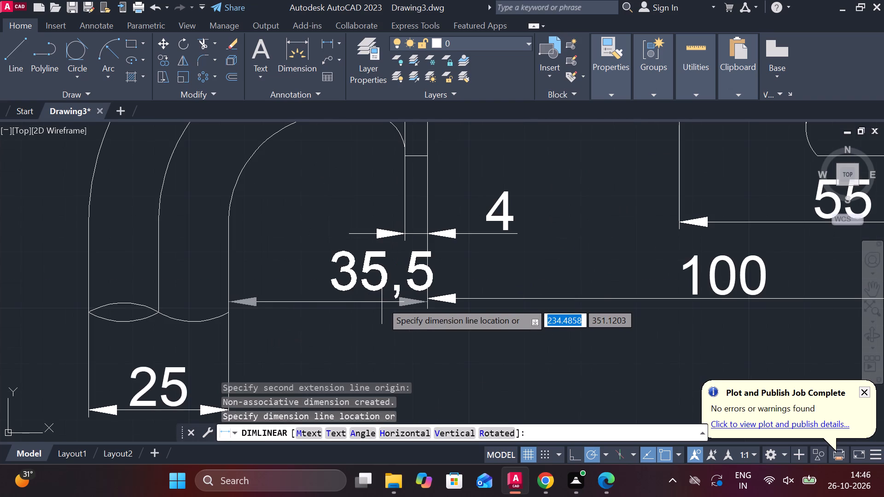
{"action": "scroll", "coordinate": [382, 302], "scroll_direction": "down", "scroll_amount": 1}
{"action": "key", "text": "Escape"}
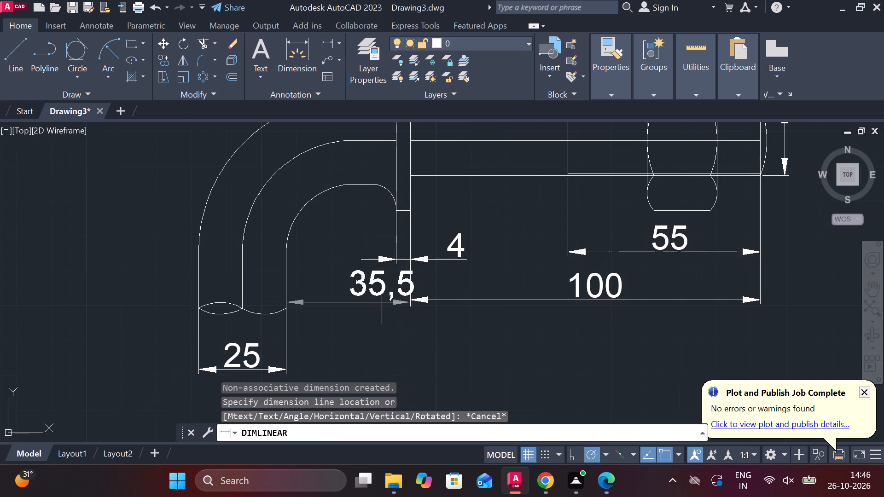
Add a linear dimension from the hook's middle line to the flange's outer face, level with the shank-length dimension.
{"action": "key", "text": "space"}
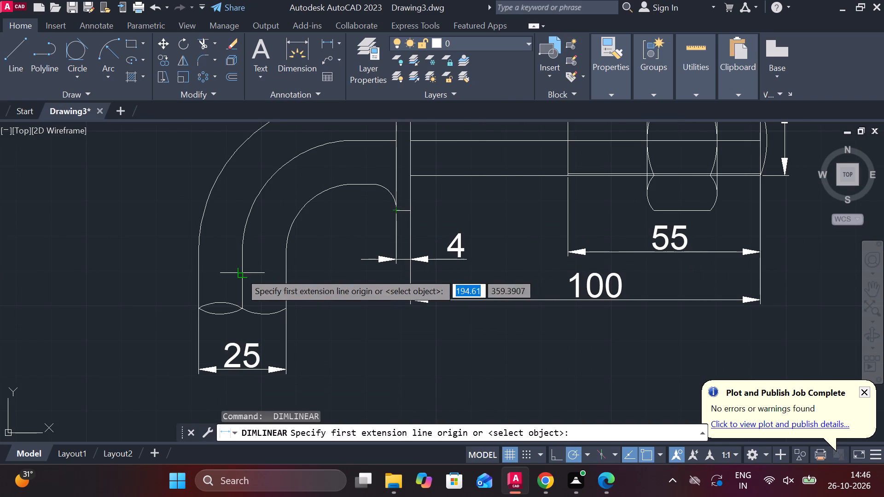
{"action": "left_click", "coordinate": [240, 272]}
{"action": "left_click", "coordinate": [406, 198]}
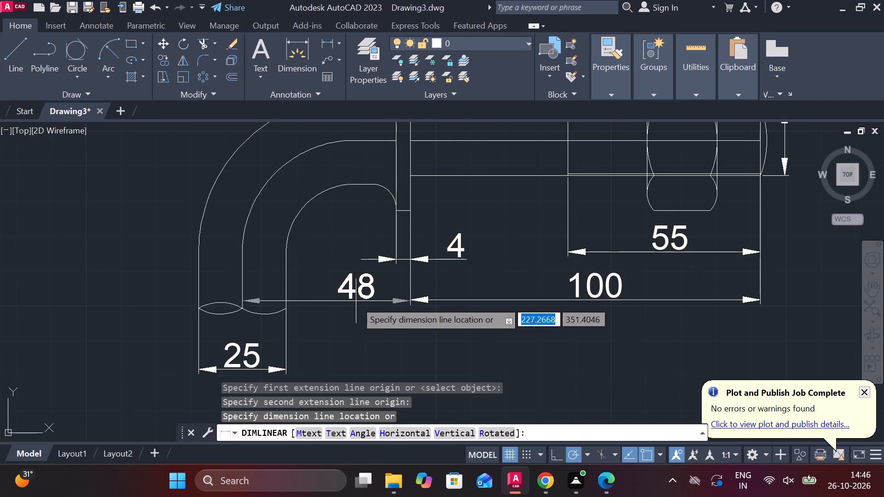
{"action": "left_click", "coordinate": [338, 301]}
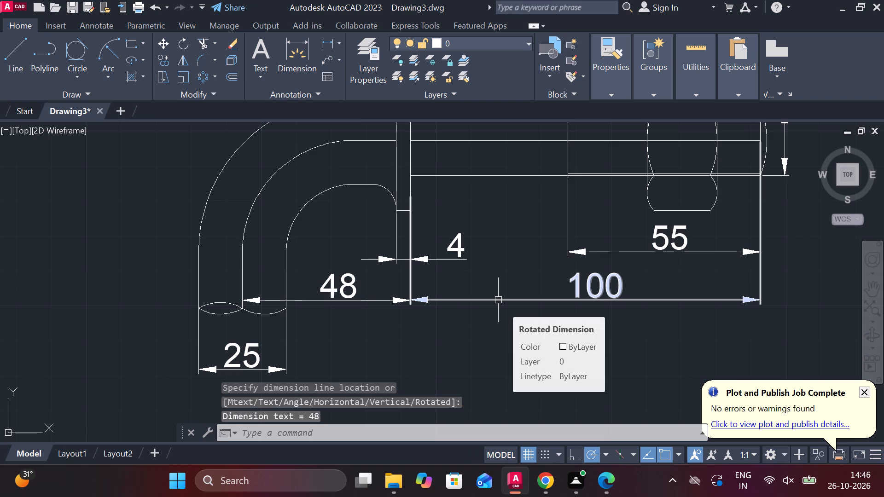
{"action": "key", "text": "Escape"}
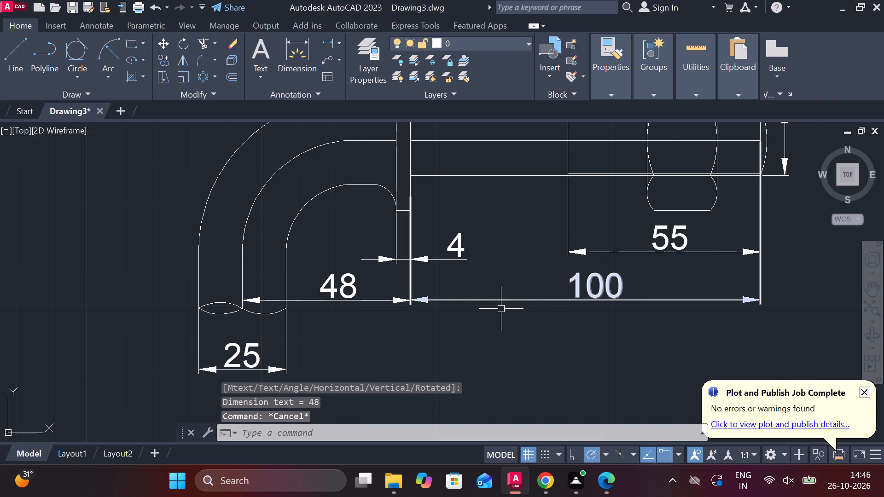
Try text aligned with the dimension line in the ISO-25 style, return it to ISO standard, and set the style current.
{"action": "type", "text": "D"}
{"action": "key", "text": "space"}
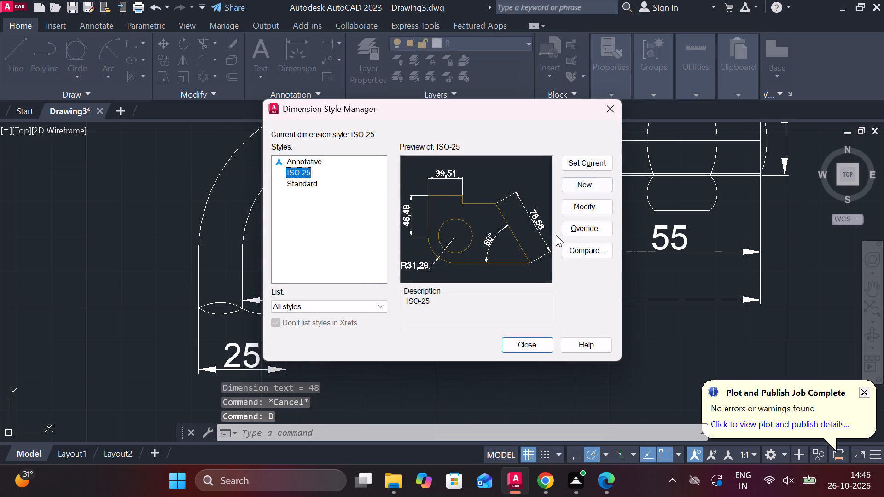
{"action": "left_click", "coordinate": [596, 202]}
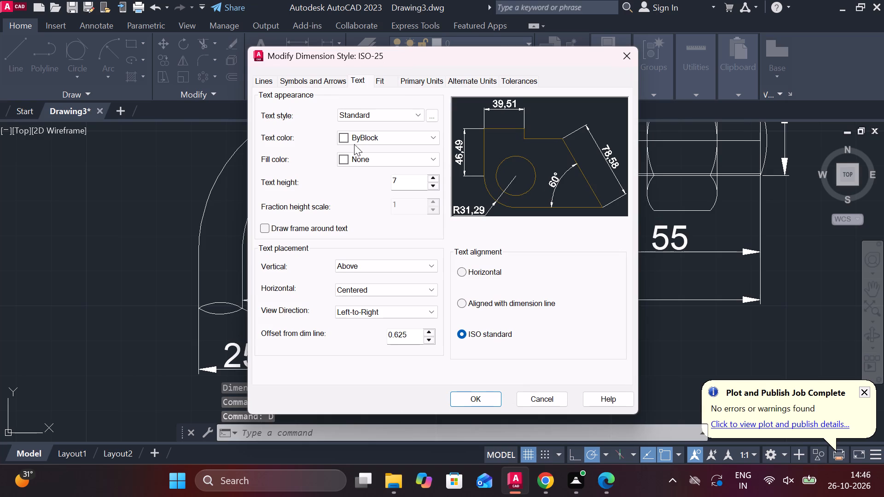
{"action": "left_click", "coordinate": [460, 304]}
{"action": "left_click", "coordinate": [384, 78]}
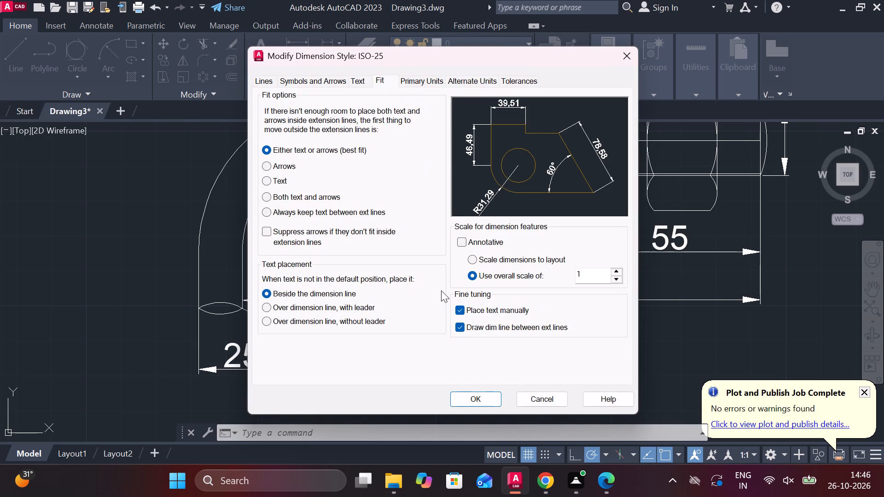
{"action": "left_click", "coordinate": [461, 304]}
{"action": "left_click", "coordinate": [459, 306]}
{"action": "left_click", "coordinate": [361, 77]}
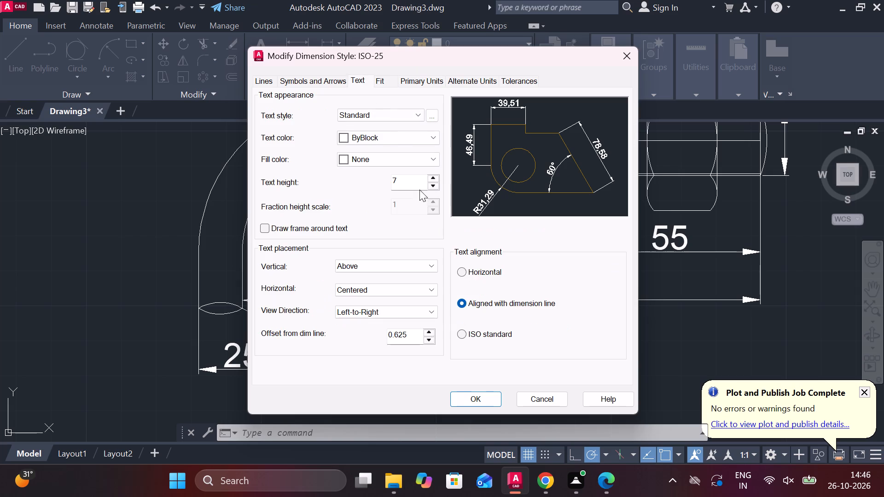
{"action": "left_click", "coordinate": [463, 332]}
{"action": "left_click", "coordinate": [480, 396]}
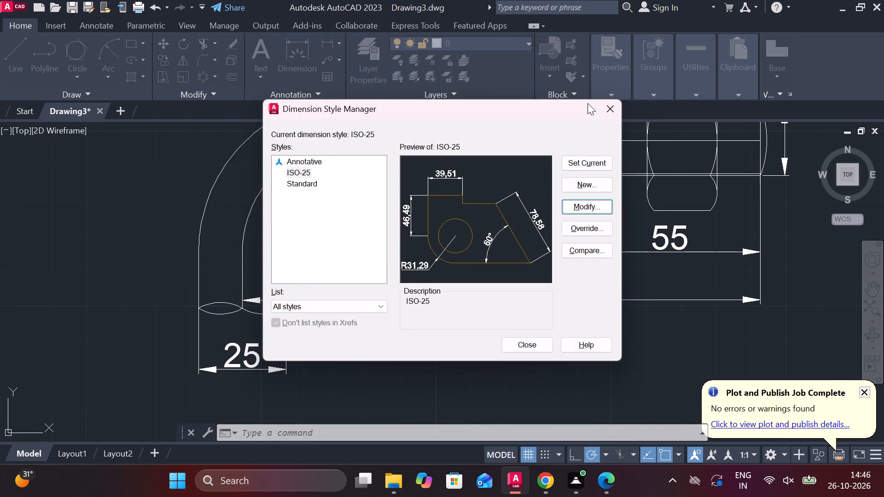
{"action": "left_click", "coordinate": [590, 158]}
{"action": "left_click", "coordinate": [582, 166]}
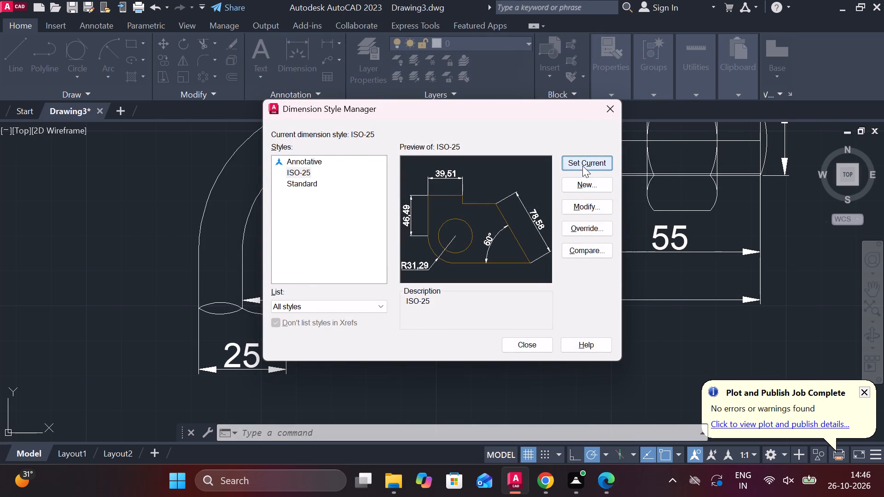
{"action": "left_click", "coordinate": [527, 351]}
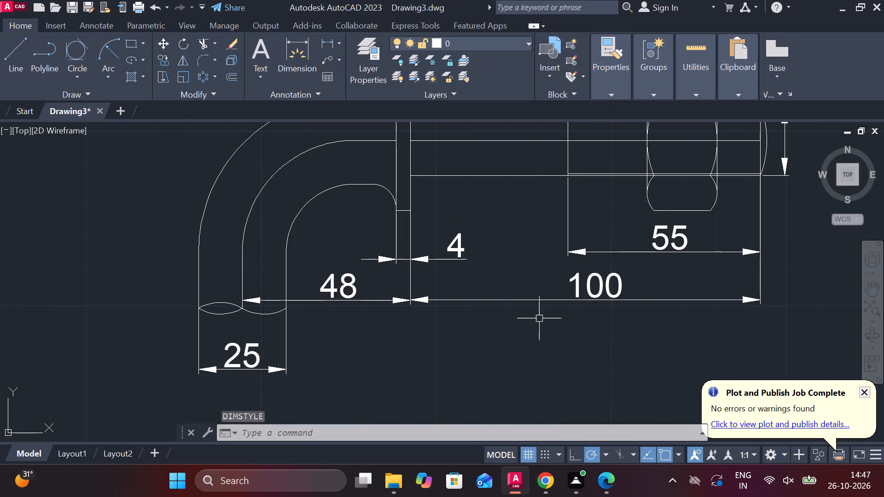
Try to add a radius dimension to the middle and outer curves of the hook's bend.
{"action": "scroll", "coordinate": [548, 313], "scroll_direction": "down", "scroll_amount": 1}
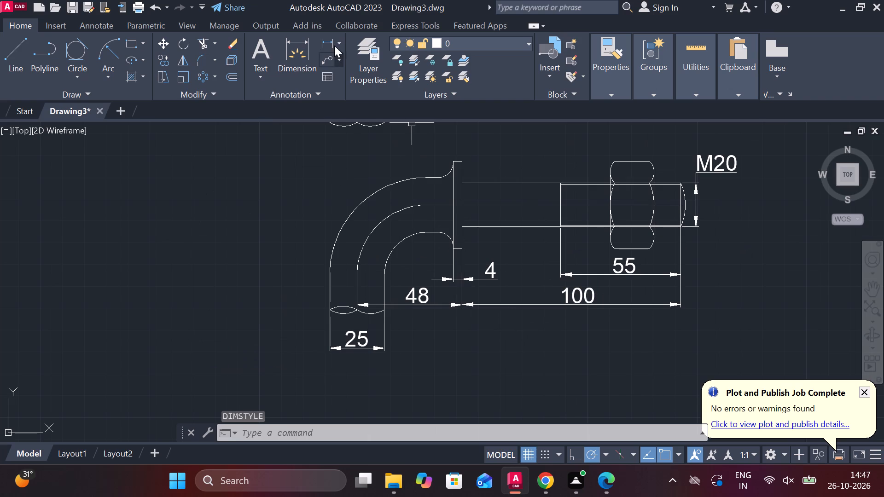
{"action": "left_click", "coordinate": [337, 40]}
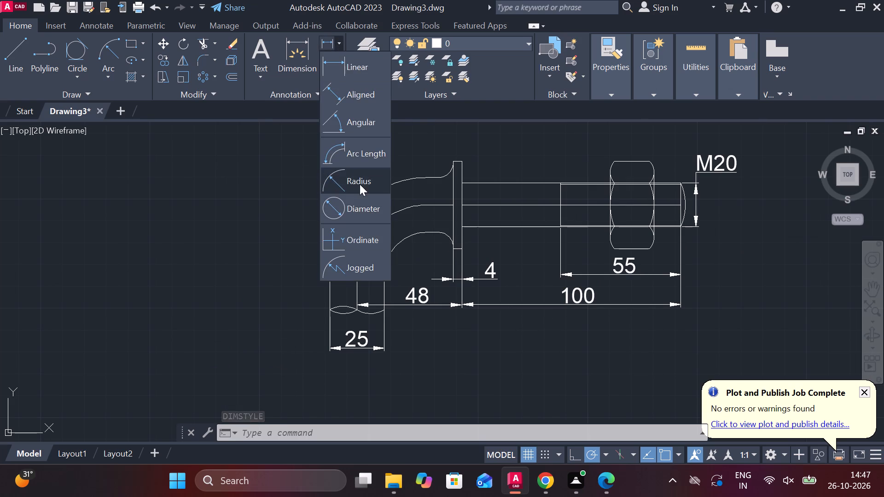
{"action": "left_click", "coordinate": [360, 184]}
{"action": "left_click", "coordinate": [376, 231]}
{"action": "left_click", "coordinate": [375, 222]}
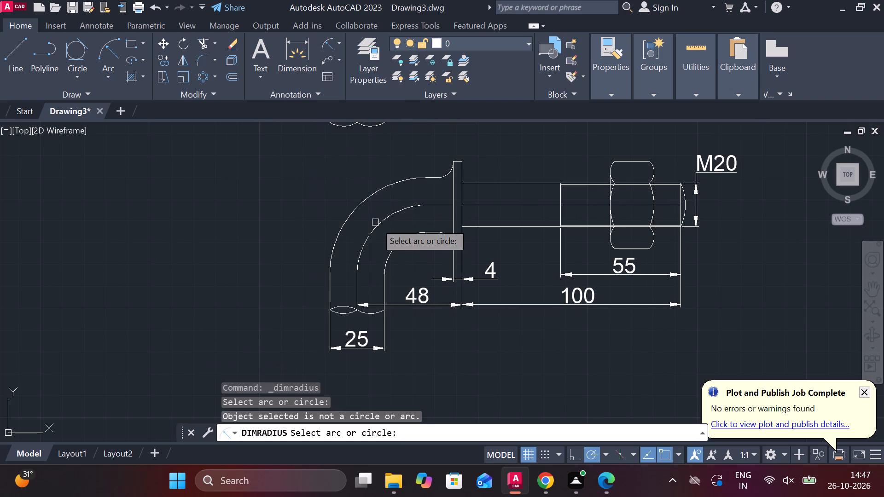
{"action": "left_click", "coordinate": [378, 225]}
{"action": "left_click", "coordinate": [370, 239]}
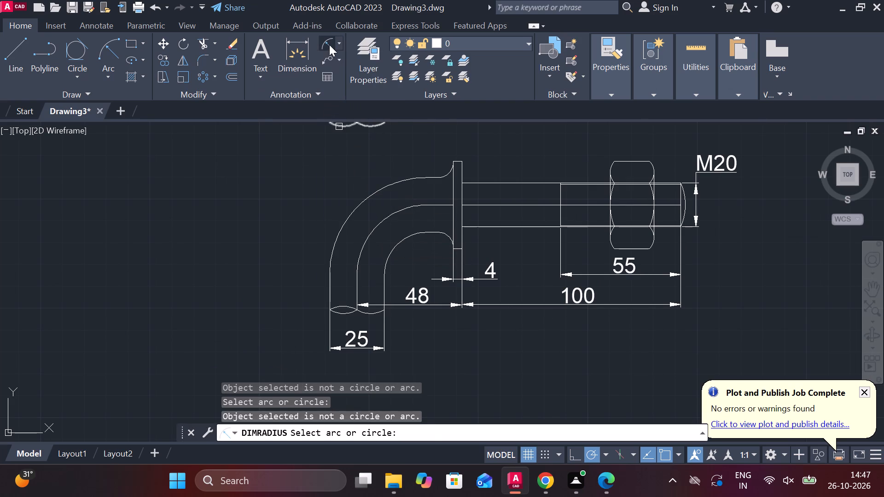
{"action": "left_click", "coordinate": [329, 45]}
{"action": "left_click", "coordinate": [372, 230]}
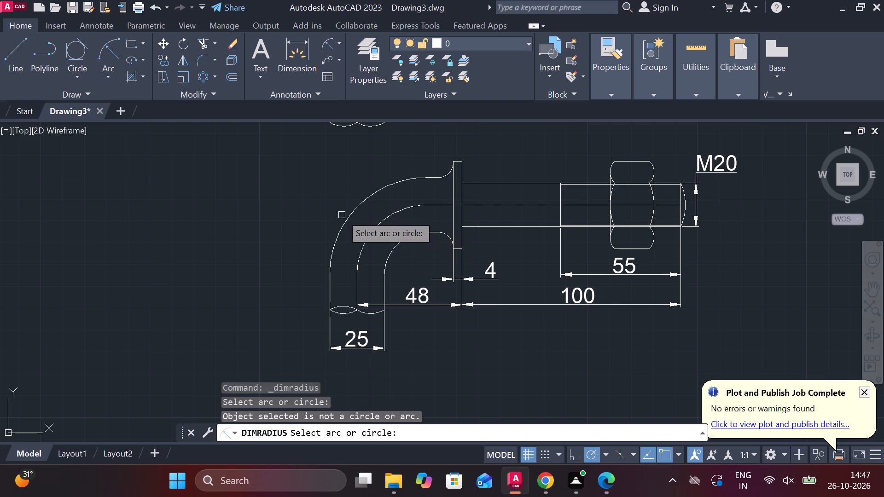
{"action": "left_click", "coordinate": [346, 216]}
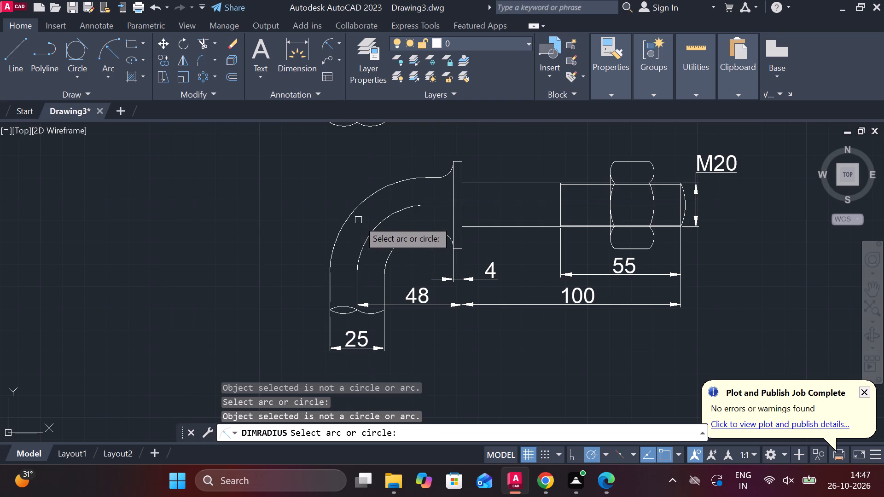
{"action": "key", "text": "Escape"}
Explode the hook's outer outline with flange and its middle and inner outline into separate objects.
{"action": "left_click", "coordinate": [364, 200]}
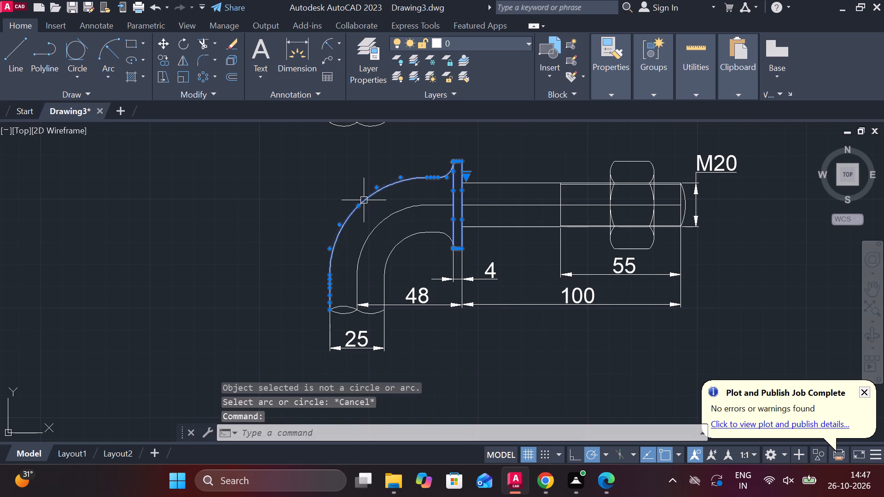
{"action": "key", "text": "Escape"}
{"action": "left_click", "coordinate": [381, 224]}
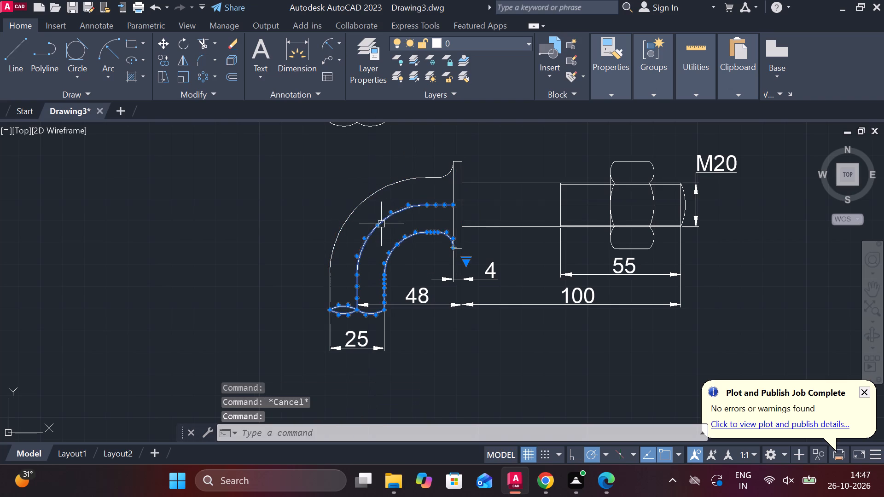
{"action": "left_click", "coordinate": [353, 214]}
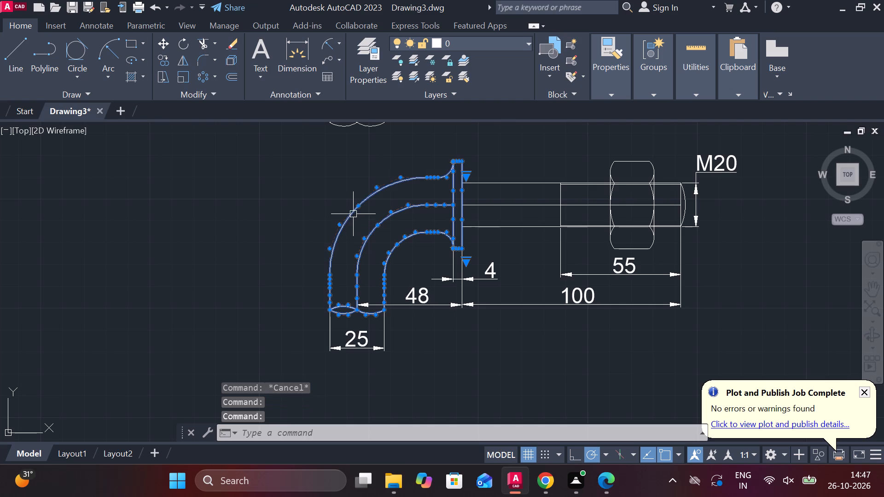
{"action": "type", "text": "EX"}
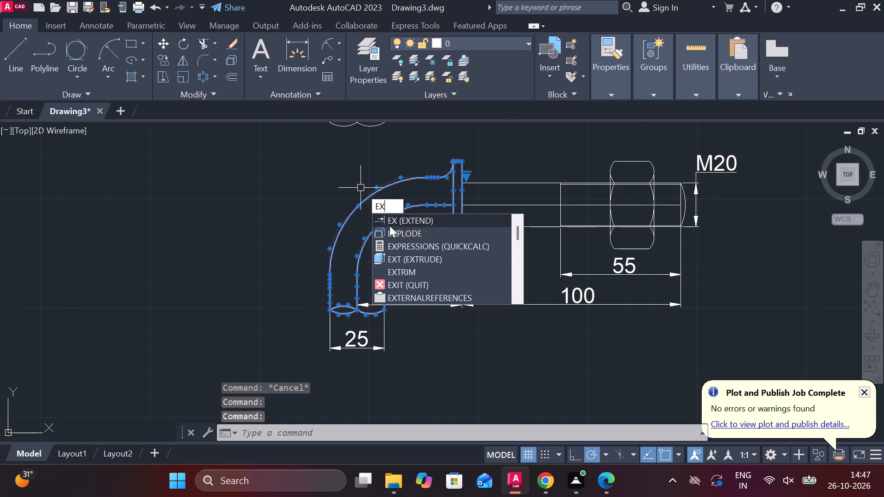
{"action": "left_click", "coordinate": [397, 228]}
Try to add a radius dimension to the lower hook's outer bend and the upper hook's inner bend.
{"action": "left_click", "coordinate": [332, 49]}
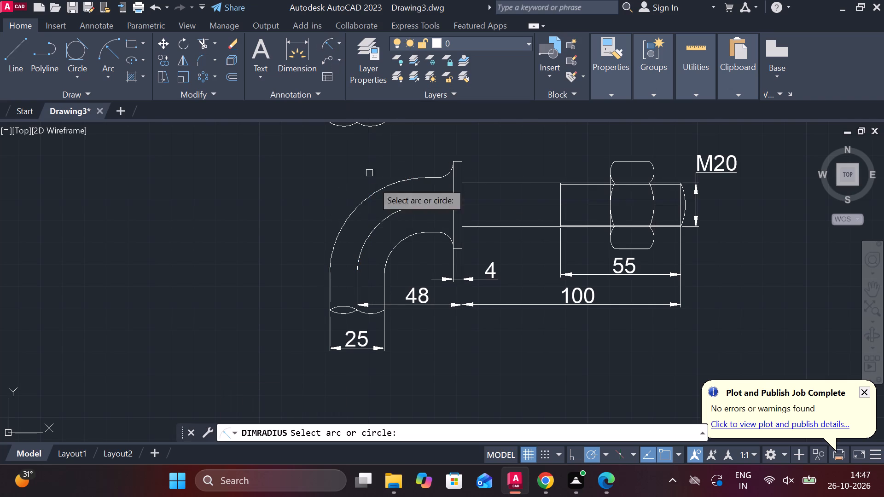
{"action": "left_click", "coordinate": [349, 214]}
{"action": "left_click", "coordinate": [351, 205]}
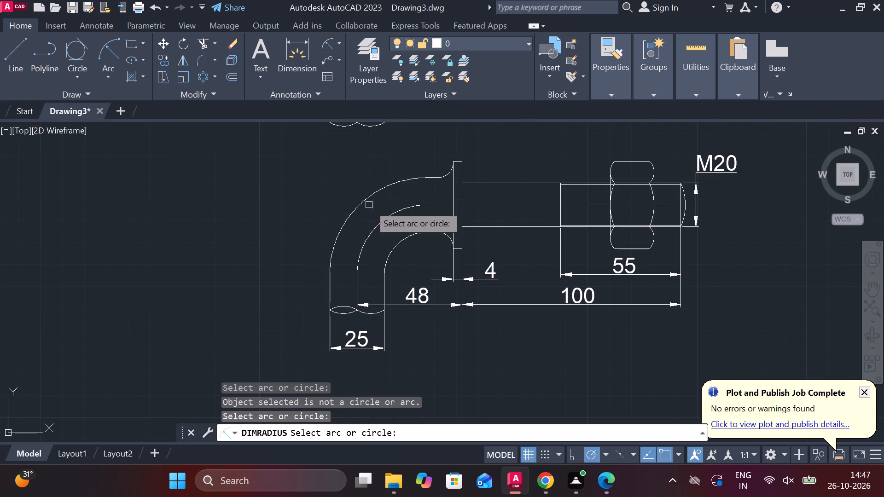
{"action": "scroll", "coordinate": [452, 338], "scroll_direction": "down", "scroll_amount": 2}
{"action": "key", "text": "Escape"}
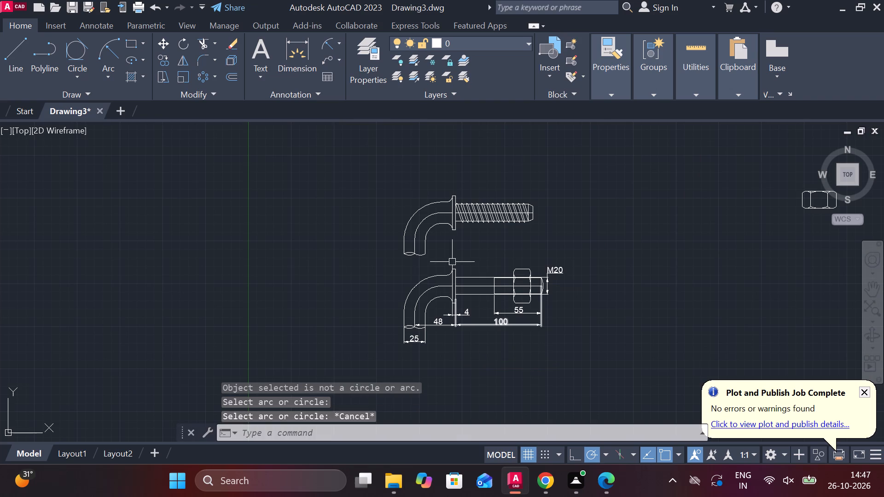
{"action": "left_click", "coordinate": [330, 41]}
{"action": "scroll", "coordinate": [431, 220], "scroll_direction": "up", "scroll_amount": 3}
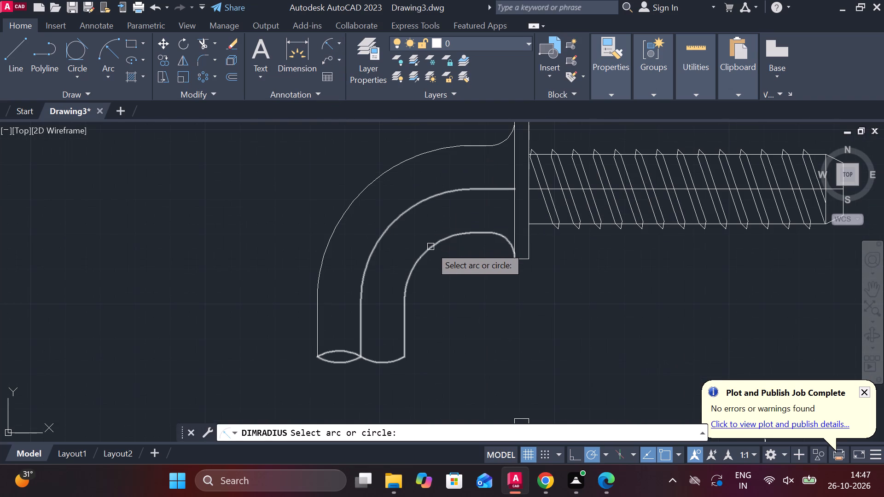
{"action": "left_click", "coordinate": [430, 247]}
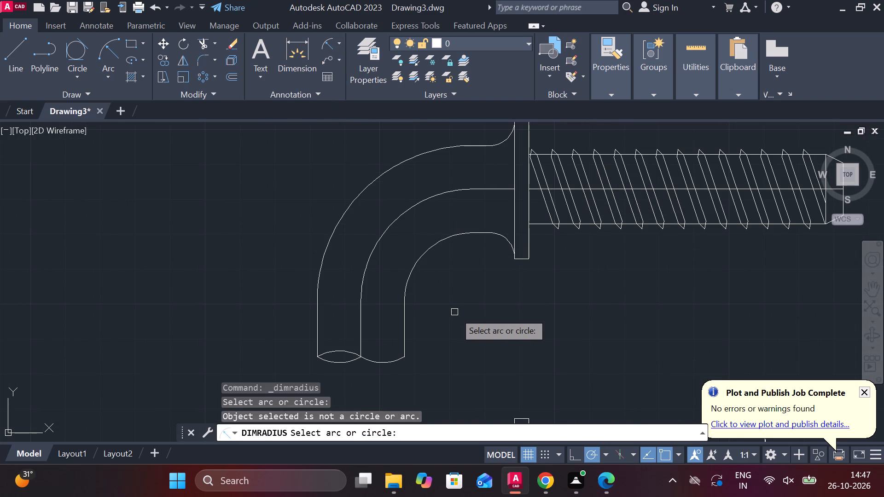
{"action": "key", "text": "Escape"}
Explode the upper hook's joined middle and inner outline into separate objects.
{"action": "left_click", "coordinate": [419, 262]}
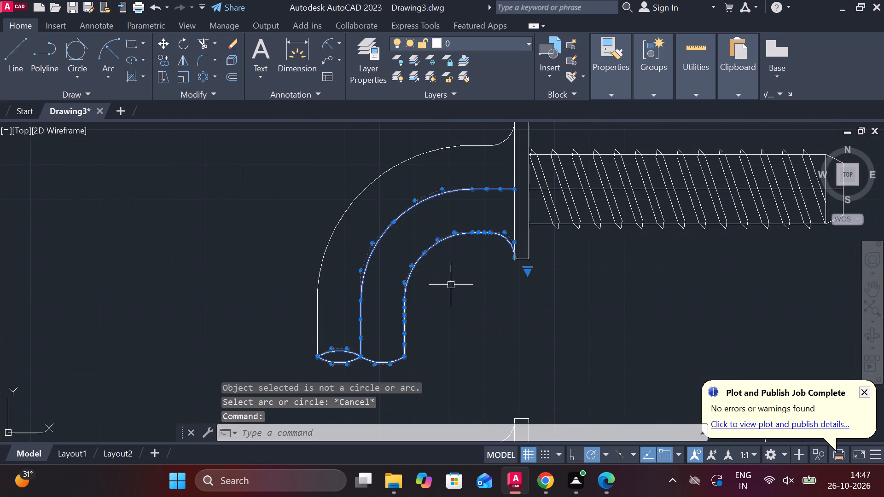
{"action": "scroll", "coordinate": [382, 356], "scroll_direction": "up", "scroll_amount": 3}
{"action": "scroll", "coordinate": [519, 330], "scroll_direction": "down", "scroll_amount": 3}
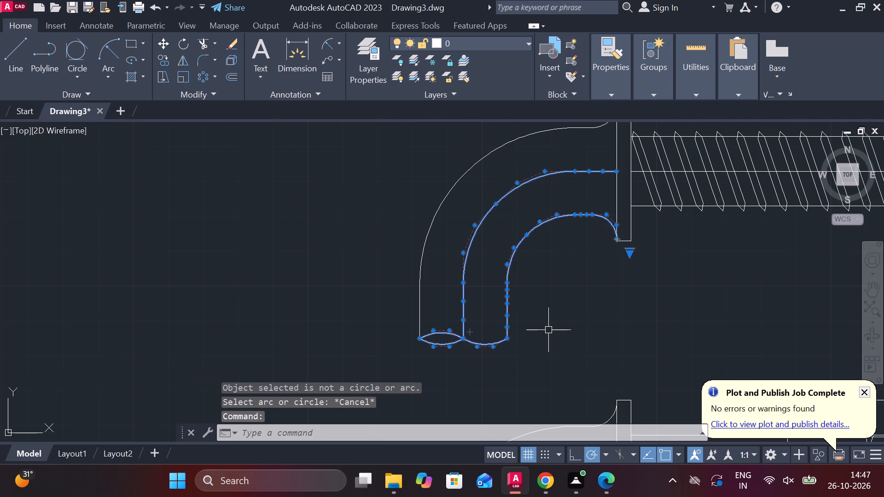
{"action": "type", "text": "EX"}
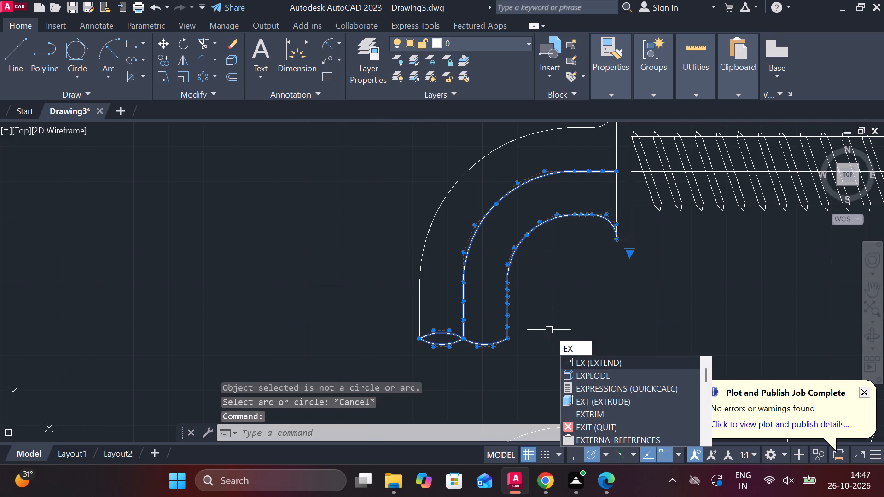
{"action": "left_click", "coordinate": [586, 376]}
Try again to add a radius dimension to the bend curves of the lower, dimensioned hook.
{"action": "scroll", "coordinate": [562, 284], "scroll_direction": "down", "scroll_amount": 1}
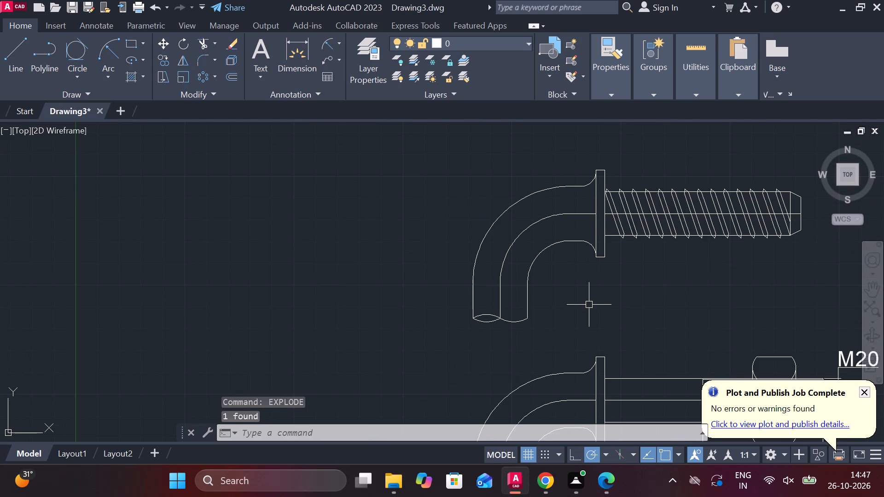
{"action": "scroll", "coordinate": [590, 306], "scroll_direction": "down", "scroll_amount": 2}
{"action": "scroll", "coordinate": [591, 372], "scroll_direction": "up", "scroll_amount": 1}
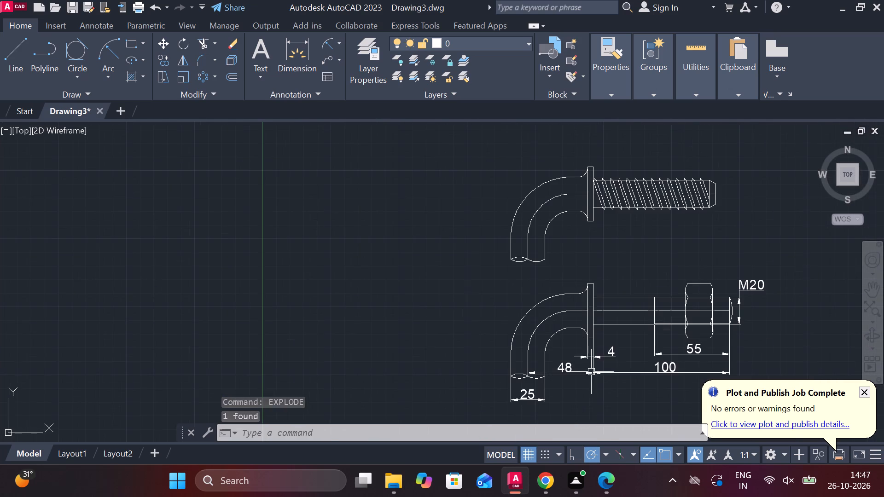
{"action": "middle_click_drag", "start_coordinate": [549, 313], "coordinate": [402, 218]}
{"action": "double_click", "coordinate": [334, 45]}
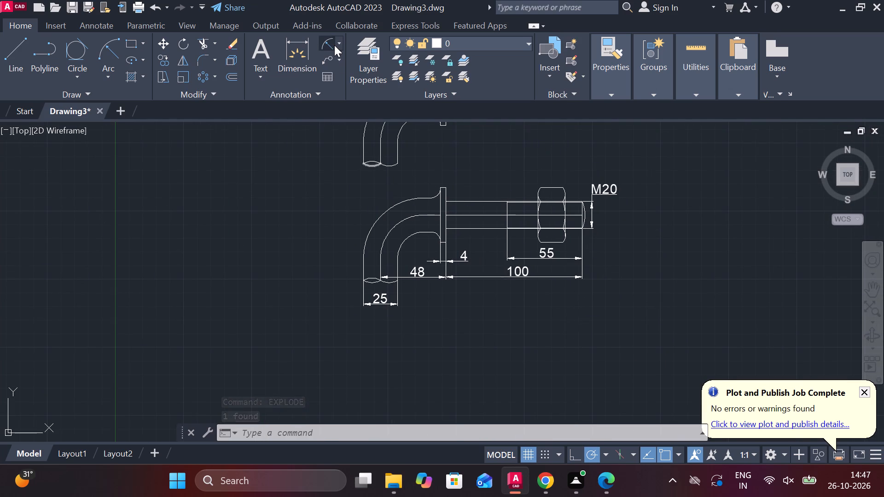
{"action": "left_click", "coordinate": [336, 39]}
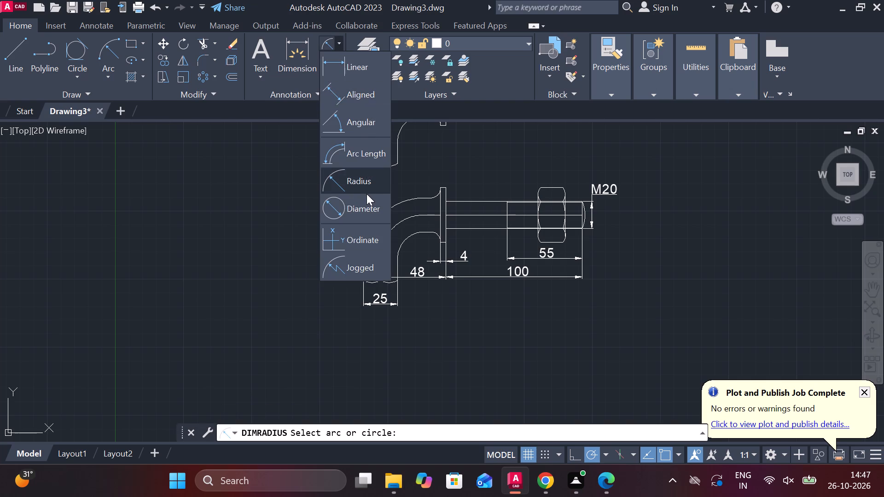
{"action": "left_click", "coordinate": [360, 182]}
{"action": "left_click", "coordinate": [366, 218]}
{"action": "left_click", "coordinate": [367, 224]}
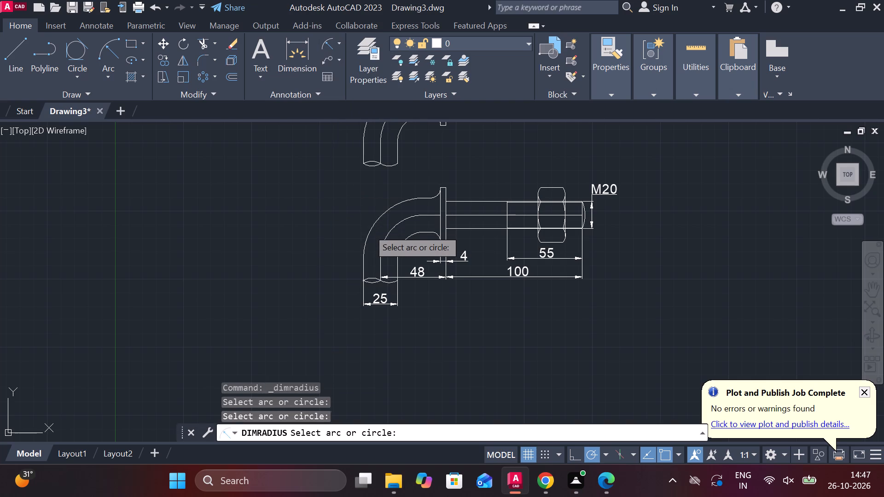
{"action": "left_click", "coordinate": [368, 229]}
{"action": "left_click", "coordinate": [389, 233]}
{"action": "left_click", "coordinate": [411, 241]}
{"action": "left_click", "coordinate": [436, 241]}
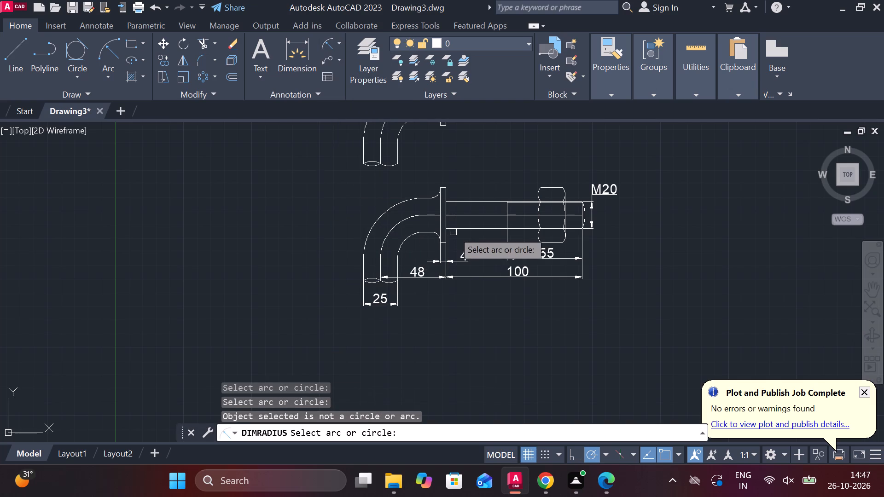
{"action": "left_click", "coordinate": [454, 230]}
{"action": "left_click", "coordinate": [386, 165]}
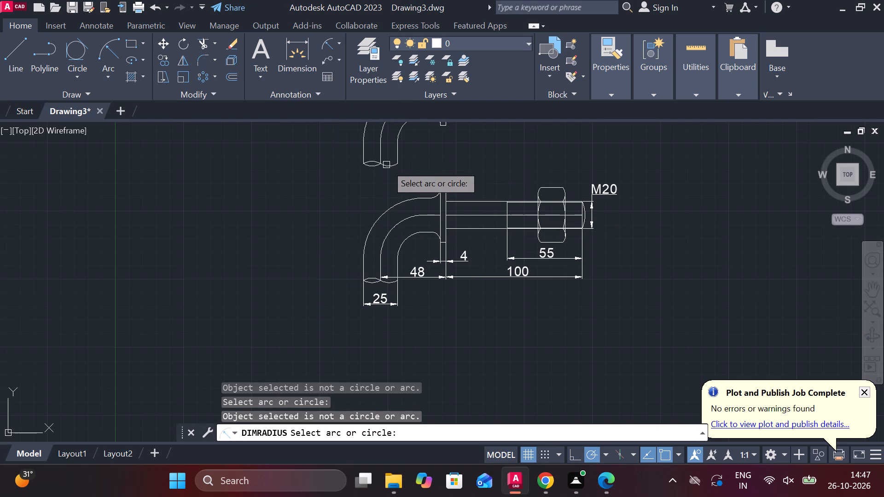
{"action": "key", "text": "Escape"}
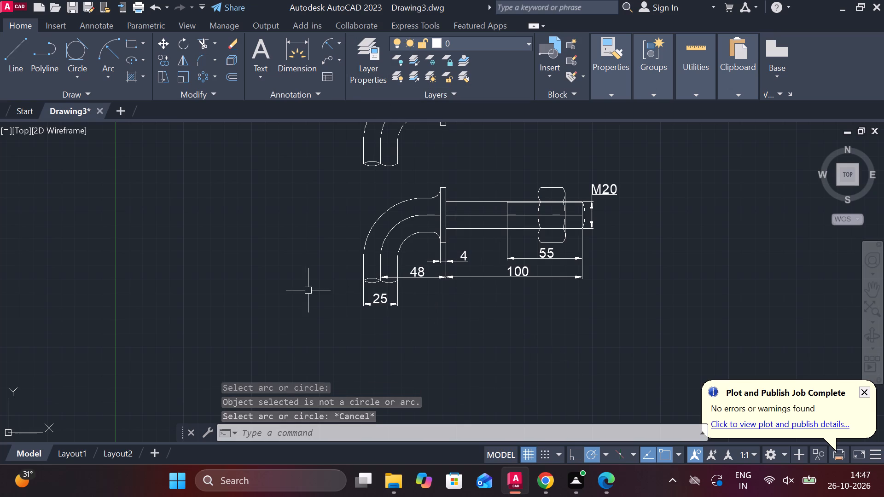
Add a multileader reading R32, pointing at the middle curve of the lower hook's bend and landing outside the hook.
{"action": "scroll", "coordinate": [308, 290], "scroll_direction": "up", "scroll_amount": 2}
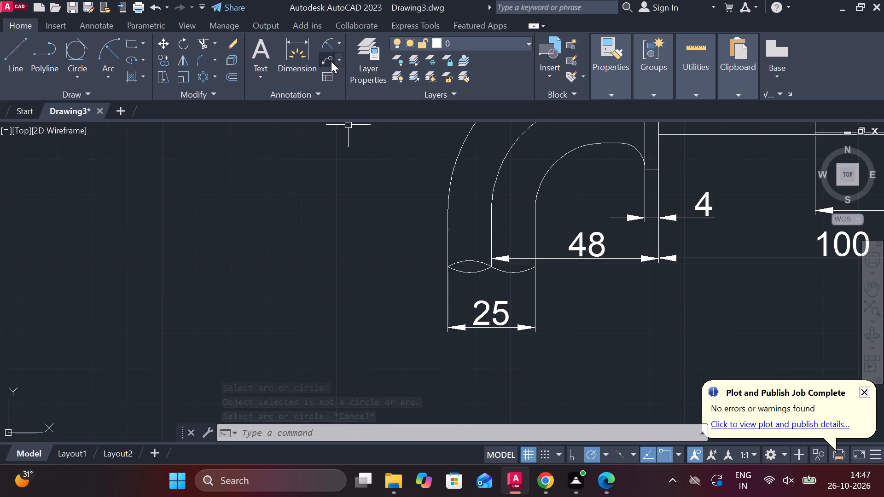
{"action": "left_click", "coordinate": [331, 61]}
{"action": "middle_click_drag", "start_coordinate": [459, 223], "coordinate": [440, 323]}
{"action": "left_click", "coordinate": [479, 273]}
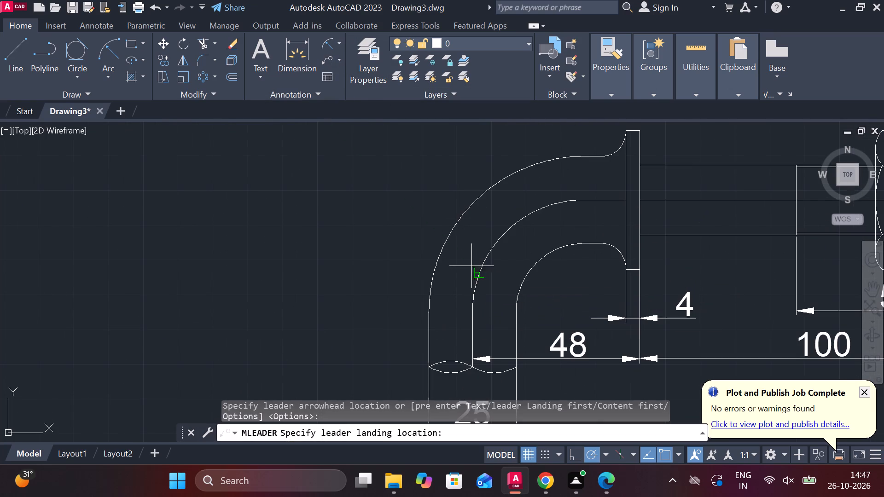
{"action": "left_click", "coordinate": [414, 215]}
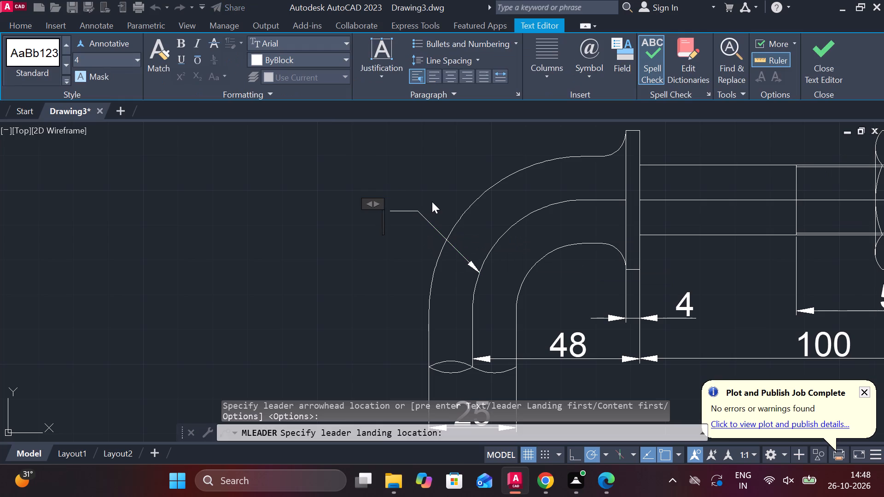
{"action": "key", "text": "r"}
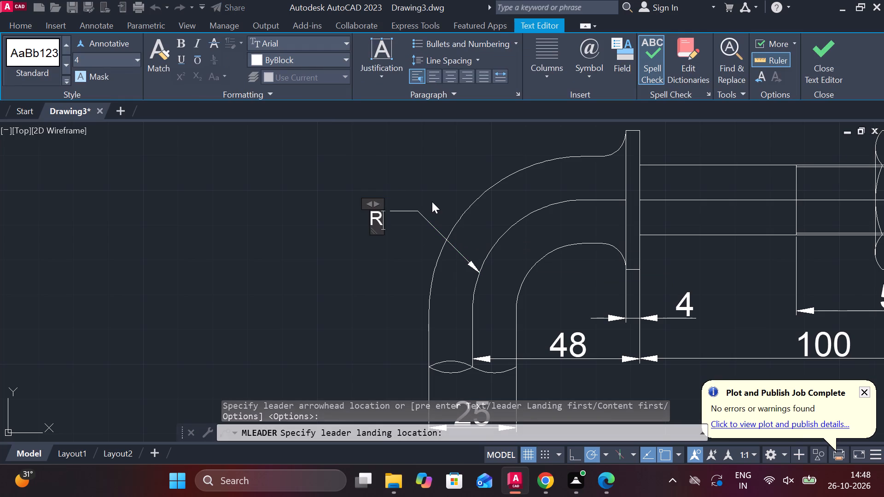
{"action": "type", "text": "32"}
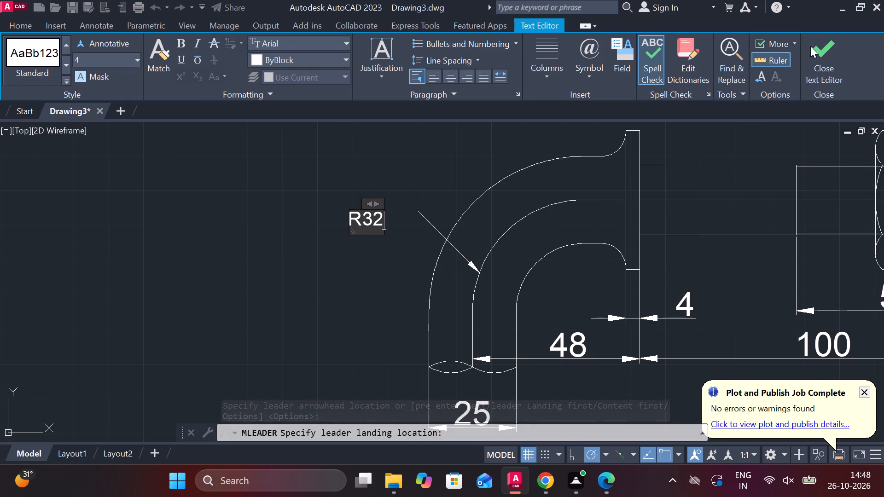
{"action": "left_click", "coordinate": [822, 40]}
Stretch the R32 leader's landing horizontally towards the hook so the label sits closer to the bend.
{"action": "scroll", "coordinate": [414, 240], "scroll_direction": "down", "scroll_amount": 2}
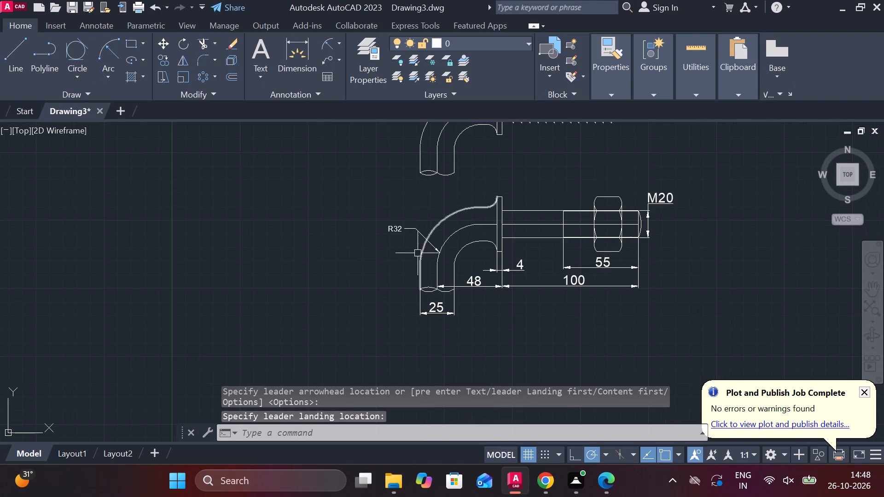
{"action": "scroll", "coordinate": [403, 230], "scroll_direction": "up", "scroll_amount": 3}
{"action": "left_click", "coordinate": [410, 225]}
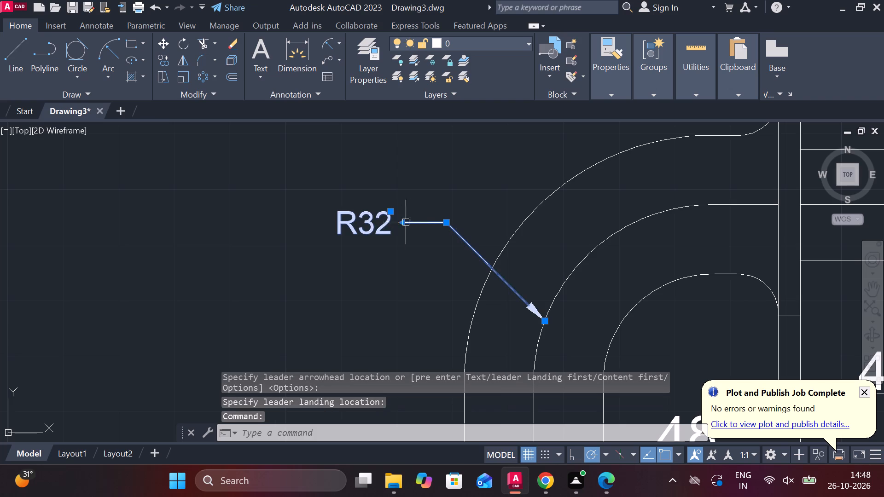
{"action": "left_click", "coordinate": [444, 220]}
{"action": "left_click", "coordinate": [491, 225]}
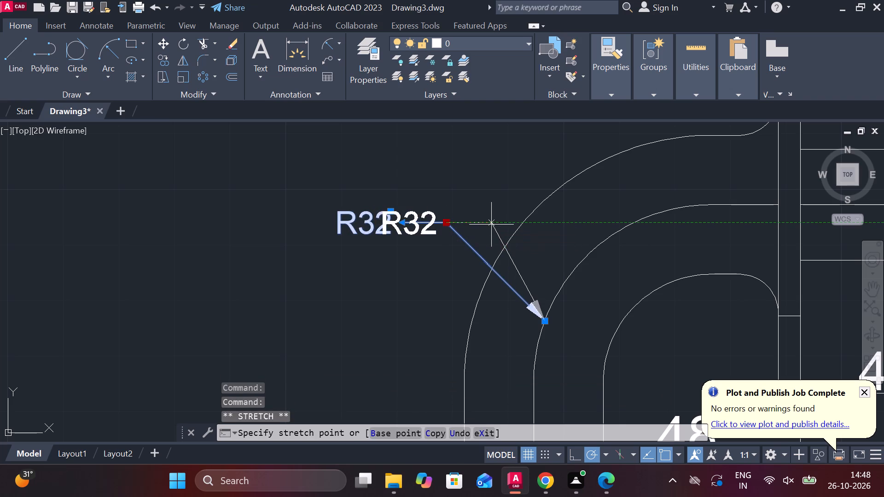
{"action": "key", "text": "Escape"}
Set the text height of the R32 leader label to 6.
{"action": "scroll", "coordinate": [485, 217], "scroll_direction": "down", "scroll_amount": 3}
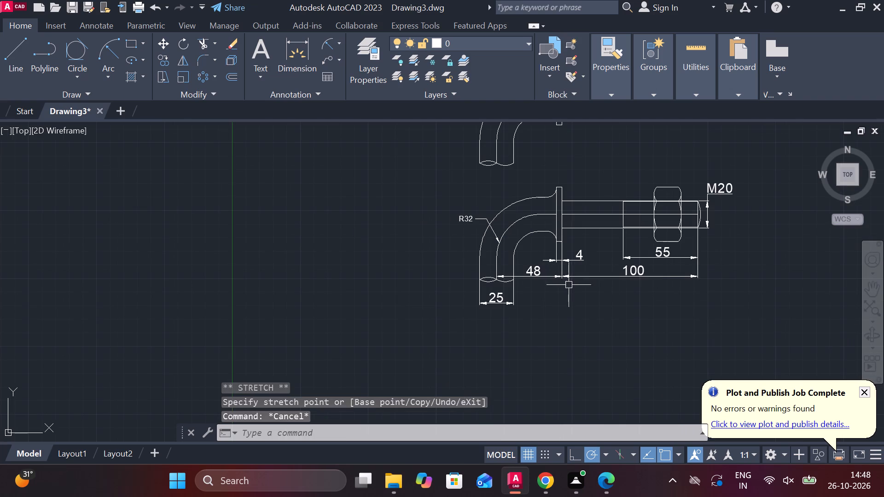
{"action": "scroll", "coordinate": [459, 201], "scroll_direction": "up", "scroll_amount": 3}
{"action": "left_click", "coordinate": [496, 272]}
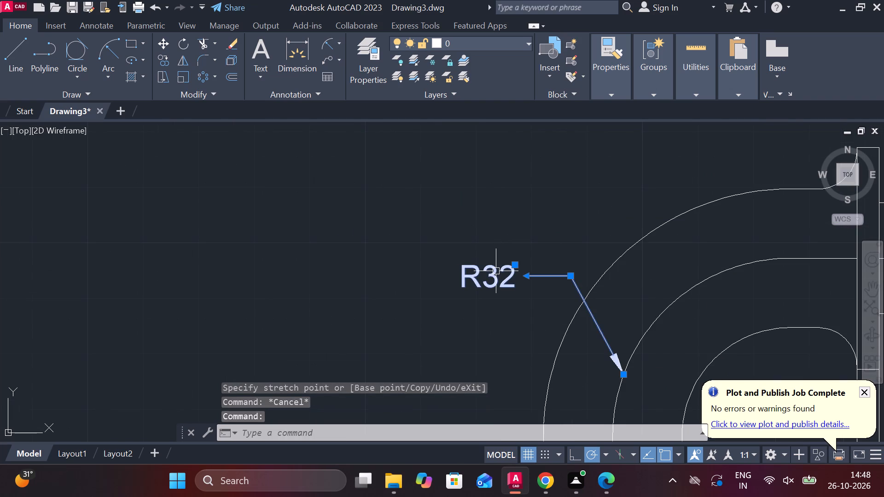
{"action": "key", "text": "Escape"}
{"action": "double_click", "coordinate": [492, 277]}
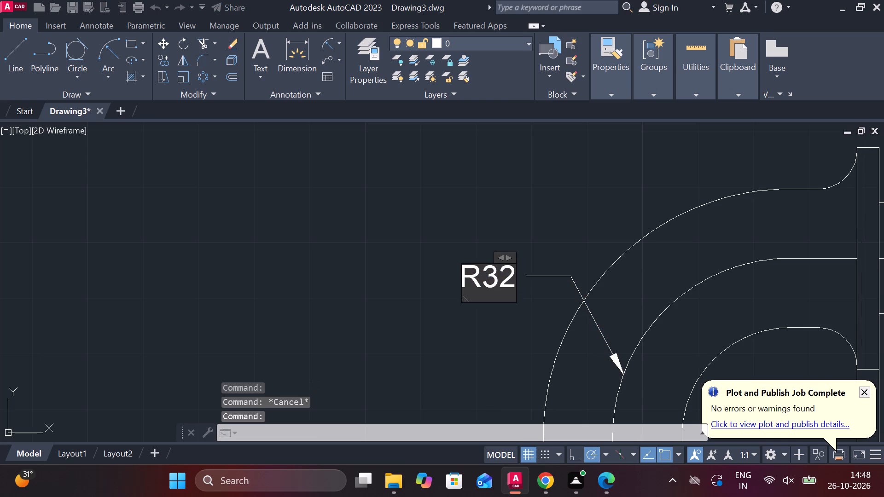
{"action": "left_click_drag", "start_coordinate": [507, 289], "coordinate": [496, 286]}
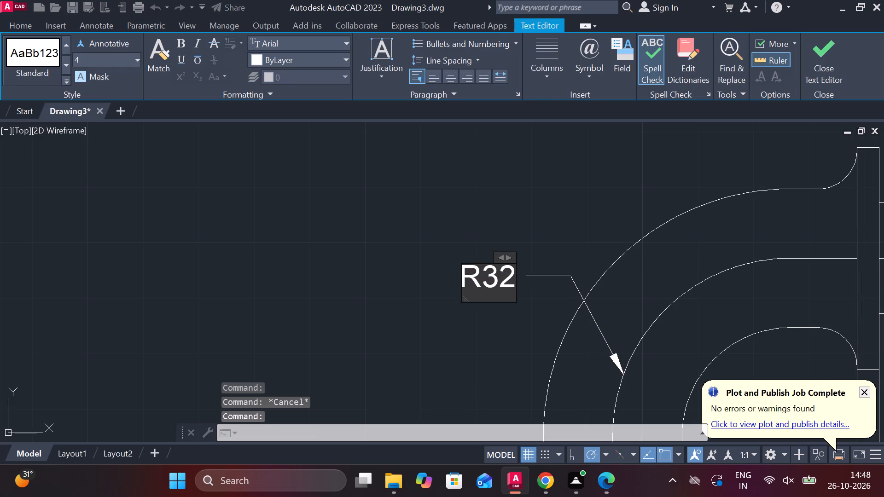
{"action": "left_click_drag", "start_coordinate": [511, 287], "coordinate": [471, 279]}
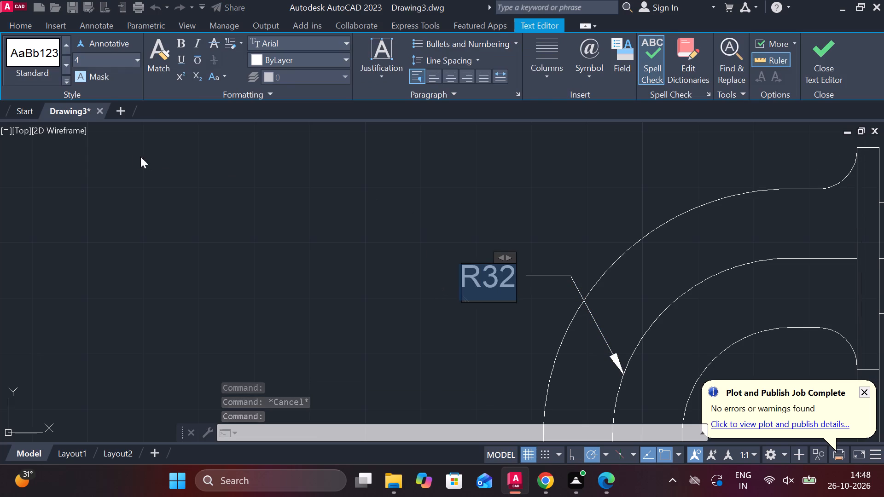
{"action": "left_click", "coordinate": [95, 58]}
{"action": "key", "text": "6"}
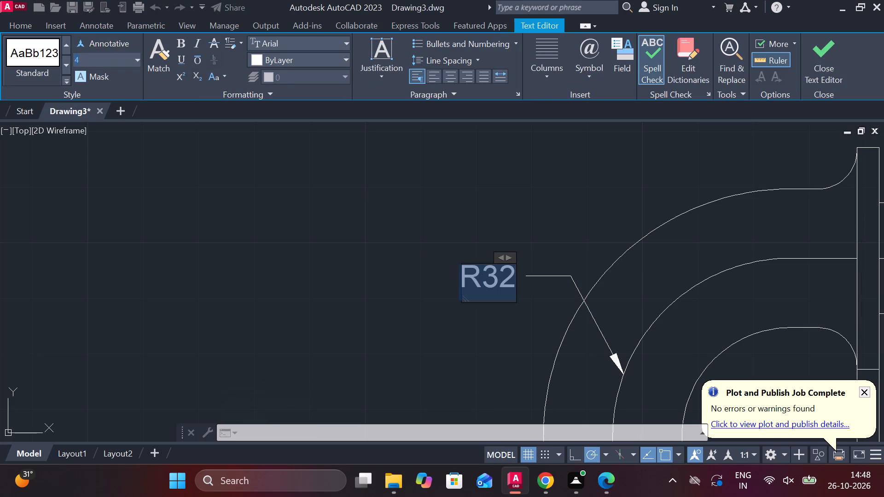
{"action": "key", "text": "Return"}
{"action": "left_click", "coordinate": [808, 58]}
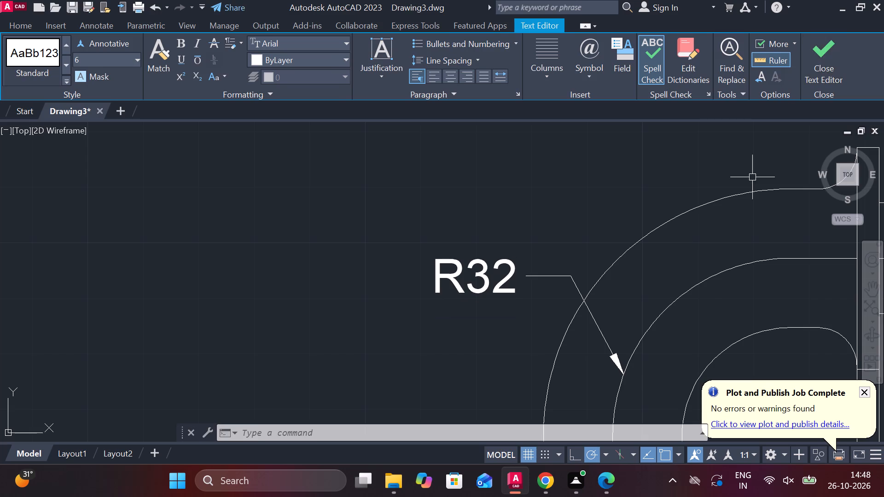
Add a horizontal linear dimension across the bottom cut end of the upper hook's shank, placed just below it.
{"action": "scroll", "coordinate": [606, 427], "scroll_direction": "down", "scroll_amount": 3}
{"action": "scroll", "coordinate": [594, 347], "scroll_direction": "down", "scroll_amount": 1}
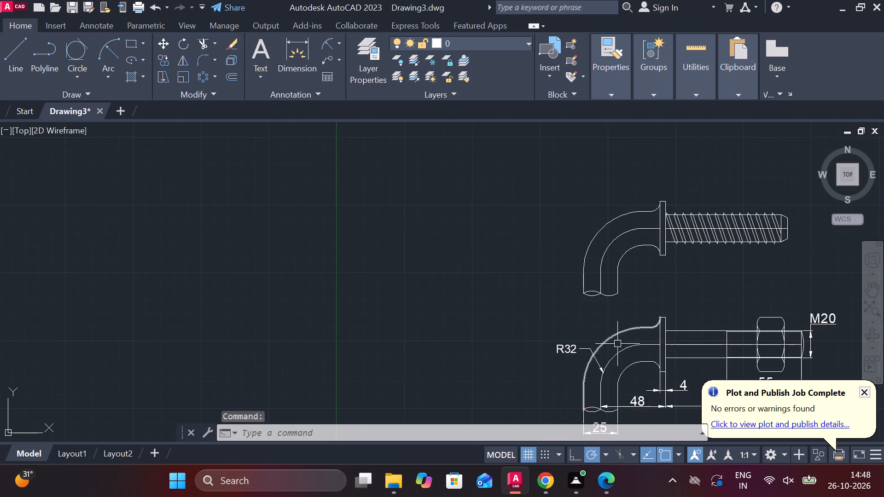
{"action": "middle_click_drag", "start_coordinate": [624, 355], "coordinate": [532, 321]}
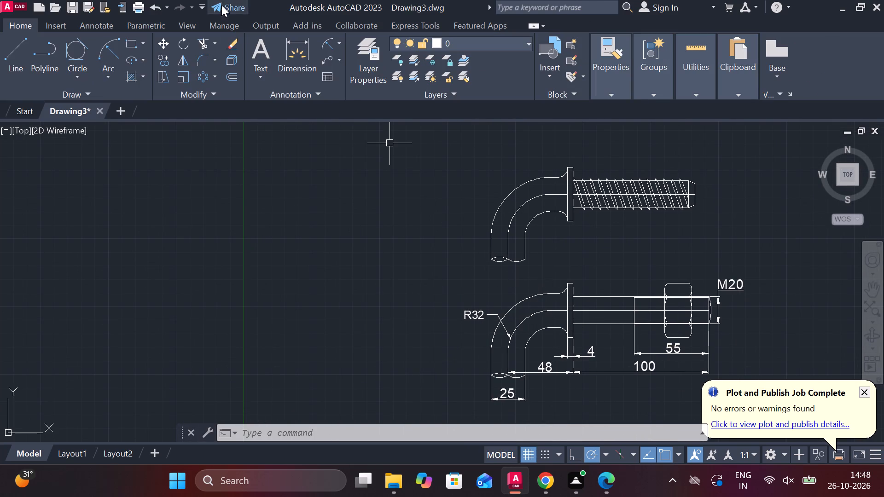
{"action": "left_click", "coordinate": [342, 41]}
{"action": "left_click", "coordinate": [344, 59]}
{"action": "scroll", "coordinate": [528, 250], "scroll_direction": "up", "scroll_amount": 2}
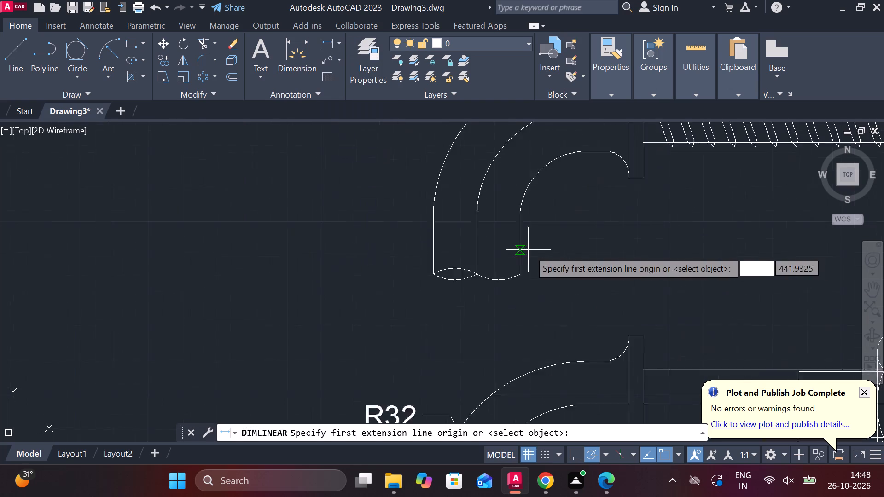
{"action": "scroll", "coordinate": [529, 250], "scroll_direction": "up", "scroll_amount": 1}
{"action": "left_click", "coordinate": [378, 283]}
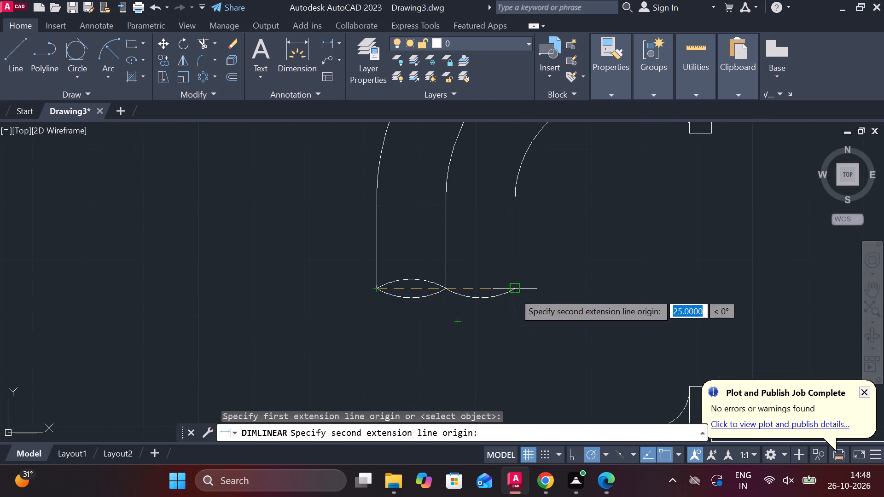
{"action": "left_click", "coordinate": [514, 293]}
{"action": "middle_click_drag", "start_coordinate": [483, 354], "coordinate": [497, 266]}
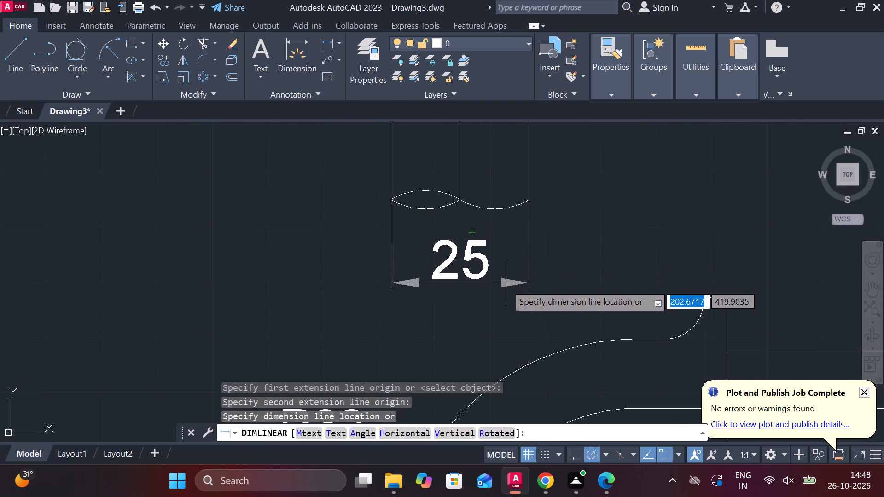
{"action": "left_click", "coordinate": [505, 283]}
Prefix the diameter symbol to the upper hook's shank-width dimension text so it reads Ø25.
{"action": "double_click", "coordinate": [447, 258]}
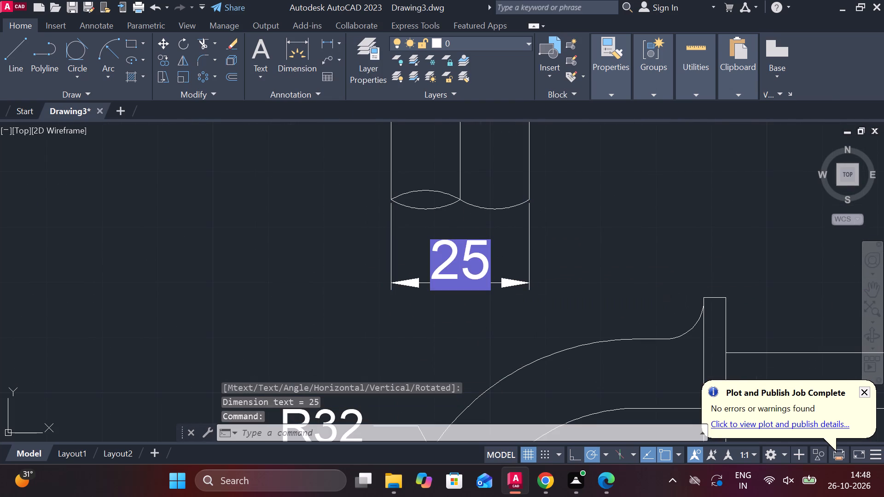
{"action": "left_click", "coordinate": [587, 77]}
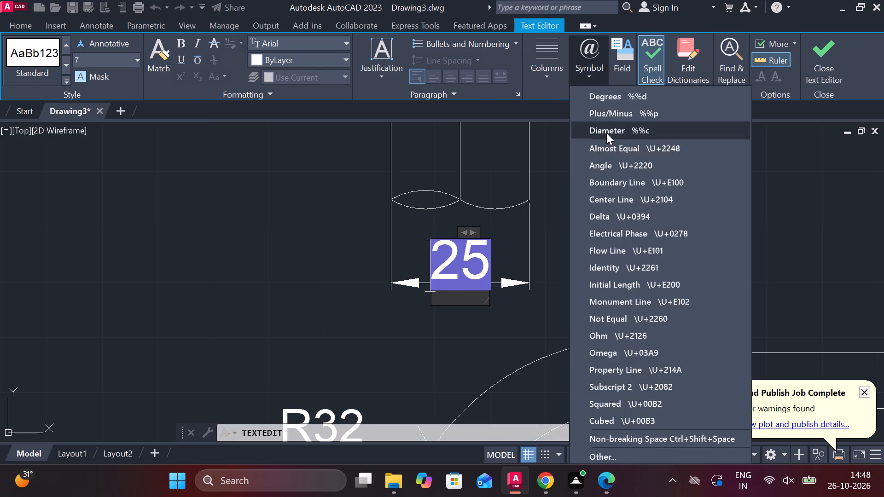
{"action": "left_click", "coordinate": [606, 133]}
{"action": "left_click", "coordinate": [817, 69]}
Prefix the diameter symbol to the lower hook's 25 shank-width dimension so it reads Ø25.
{"action": "scroll", "coordinate": [625, 264], "scroll_direction": "down", "scroll_amount": 2}
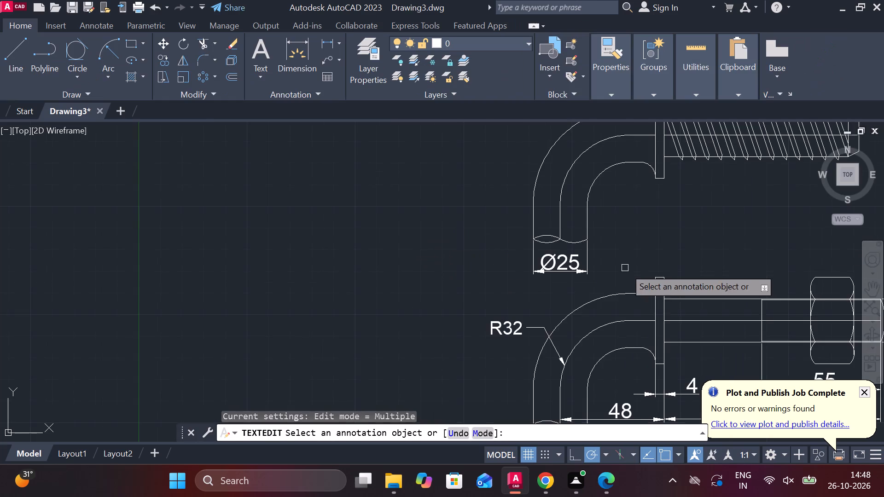
{"action": "middle_click_drag", "start_coordinate": [611, 309], "coordinate": [606, 218]}
{"action": "scroll", "coordinate": [555, 365], "scroll_direction": "up", "scroll_amount": 2}
{"action": "double_click", "coordinate": [557, 362]}
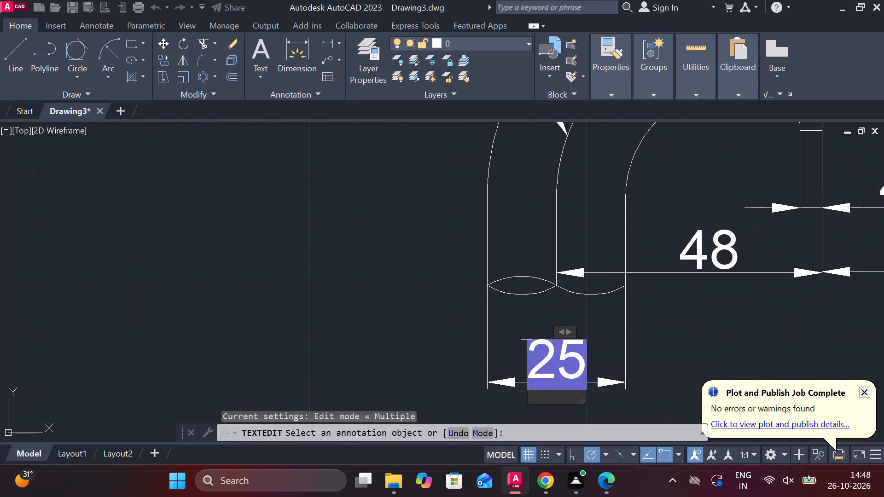
{"action": "left_click", "coordinate": [592, 68]}
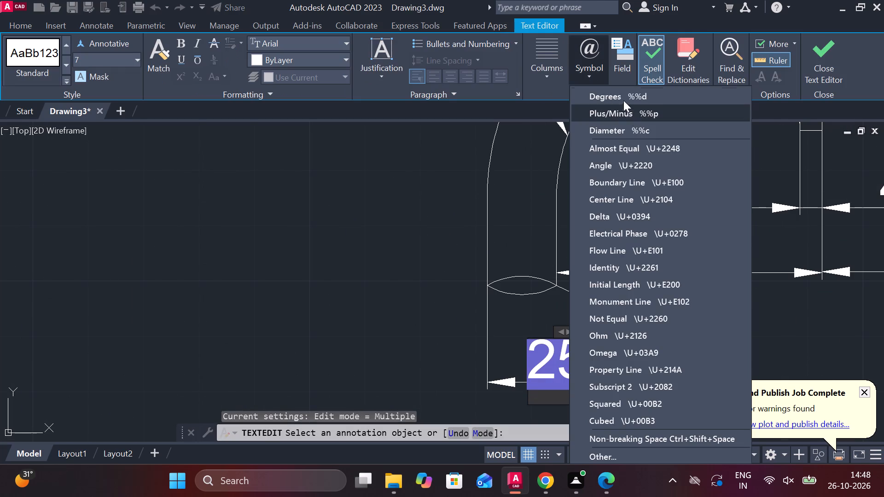
{"action": "left_click", "coordinate": [612, 127]}
{"action": "left_click", "coordinate": [818, 57]}
{"action": "scroll", "coordinate": [652, 304], "scroll_direction": "down", "scroll_amount": 2}
{"action": "key", "text": "Escape"}
Add a vertical linear dimension across the lower bolt's plain shank, between the flange and the threaded portion.
{"action": "middle_click_drag", "start_coordinate": [650, 320], "coordinate": [375, 337]}
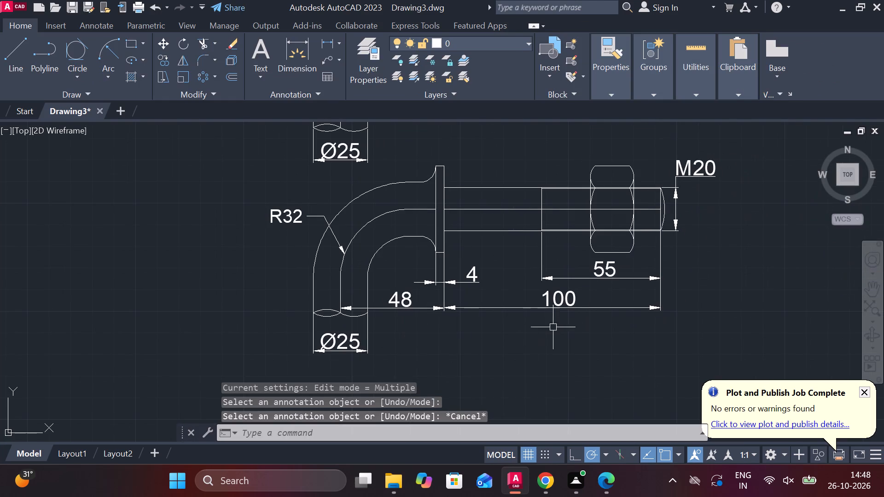
{"action": "left_click", "coordinate": [322, 43]}
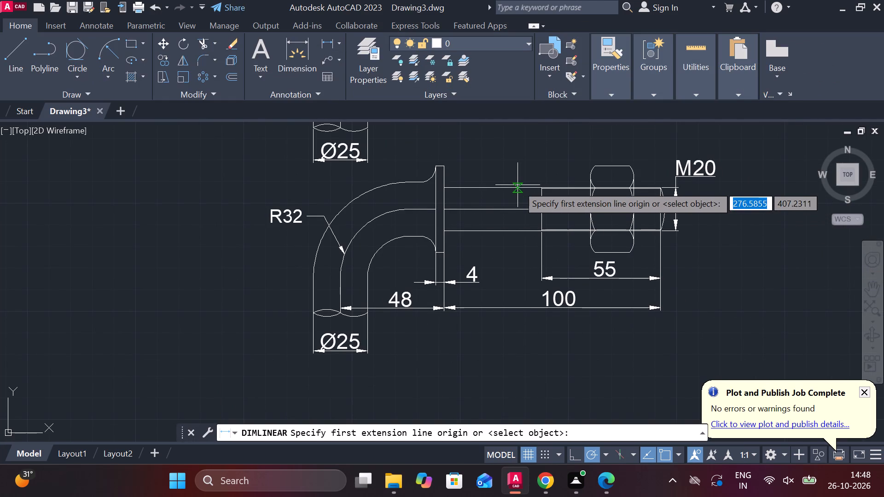
{"action": "left_click", "coordinate": [518, 185]}
{"action": "left_click", "coordinate": [516, 231]}
{"action": "left_click", "coordinate": [513, 220]}
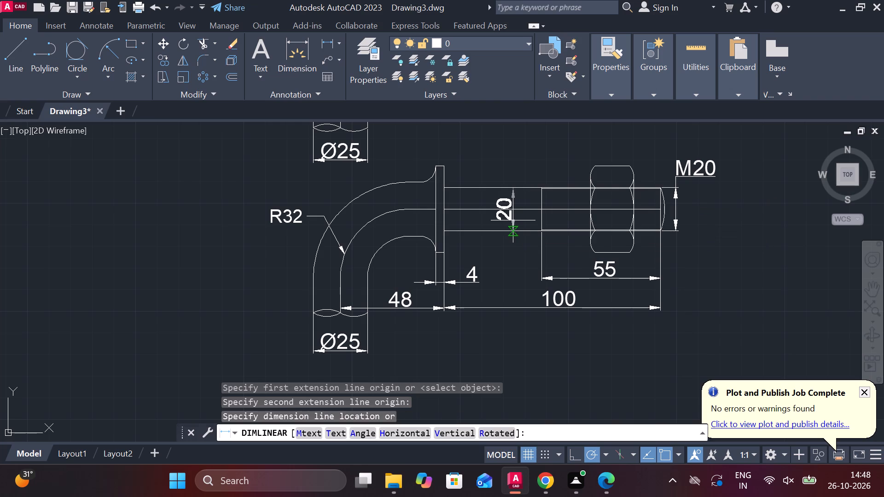
Prefix the diameter symbol to the lower bolt's plain shank dimension so it reads Ø20.
{"action": "double_click", "coordinate": [509, 208]}
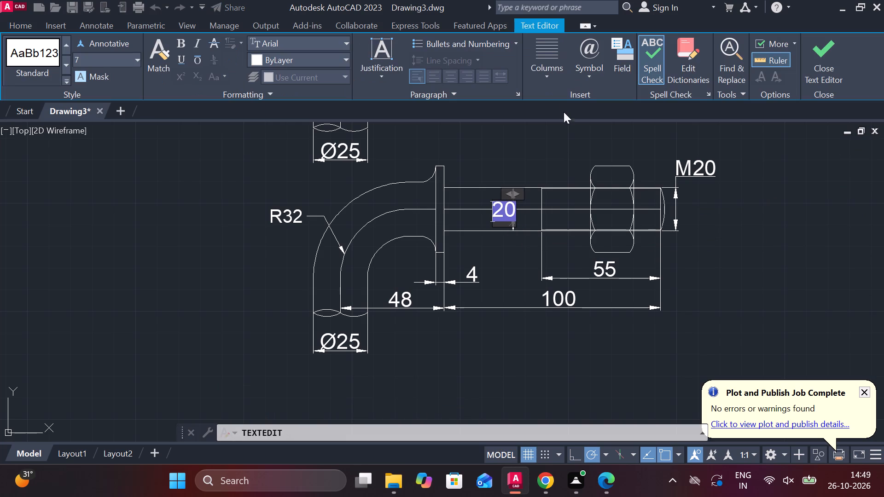
{"action": "left_click", "coordinate": [590, 74]}
{"action": "left_click", "coordinate": [599, 125]}
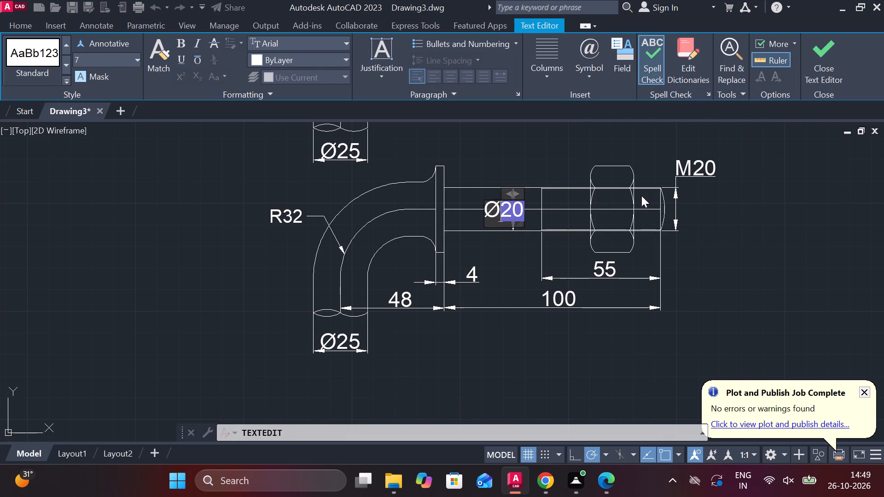
{"action": "left_click", "coordinate": [820, 55]}
{"action": "key", "text": "Escape"}
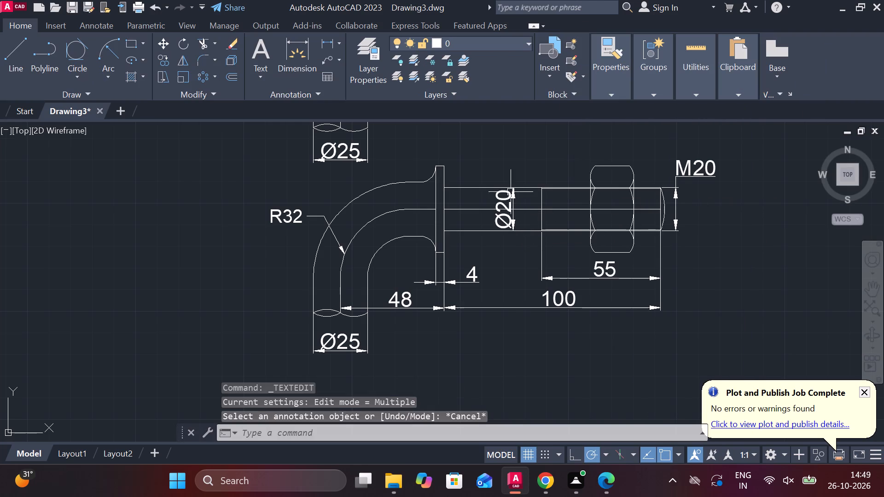
Move the Ø20 dimension text straight up so it sits above the lower bolt's shank.
{"action": "left_click", "coordinate": [508, 200]}
{"action": "left_click", "coordinate": [505, 206]}
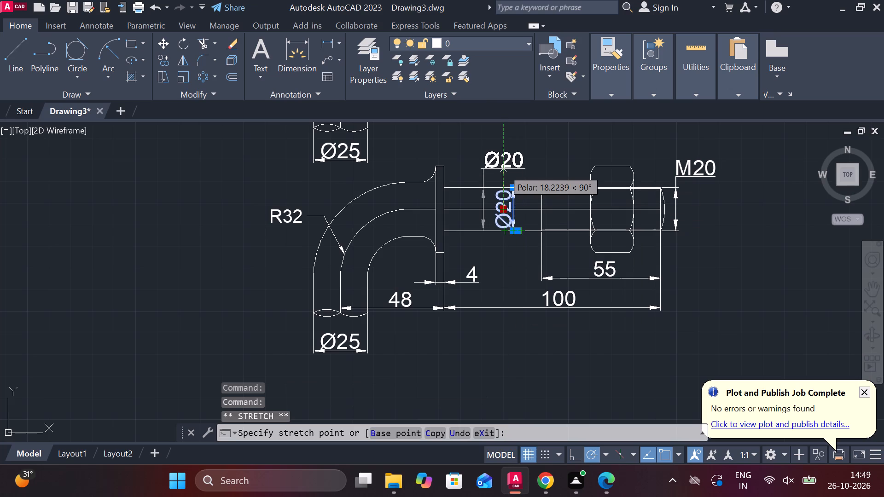
{"action": "left_click", "coordinate": [503, 175]}
{"action": "key", "text": "Escape"}
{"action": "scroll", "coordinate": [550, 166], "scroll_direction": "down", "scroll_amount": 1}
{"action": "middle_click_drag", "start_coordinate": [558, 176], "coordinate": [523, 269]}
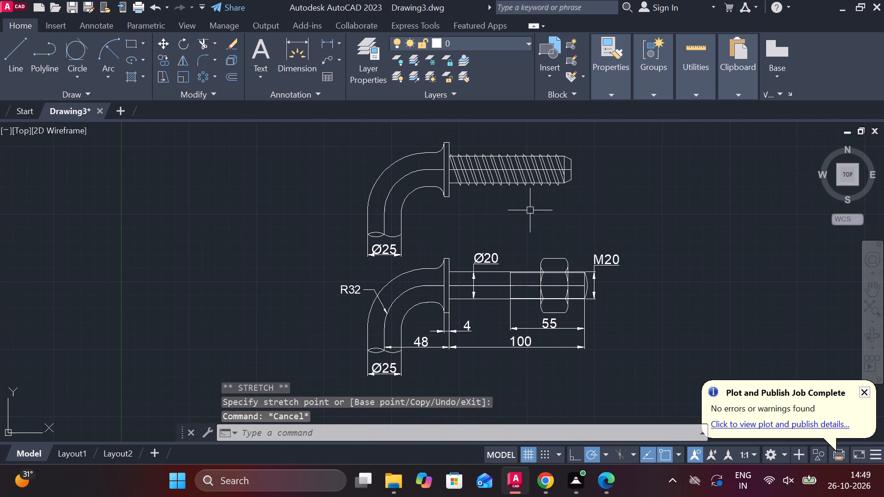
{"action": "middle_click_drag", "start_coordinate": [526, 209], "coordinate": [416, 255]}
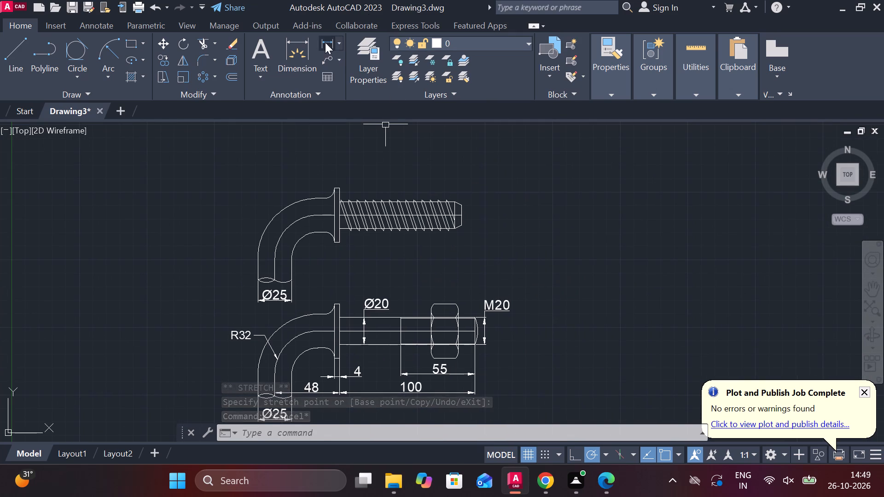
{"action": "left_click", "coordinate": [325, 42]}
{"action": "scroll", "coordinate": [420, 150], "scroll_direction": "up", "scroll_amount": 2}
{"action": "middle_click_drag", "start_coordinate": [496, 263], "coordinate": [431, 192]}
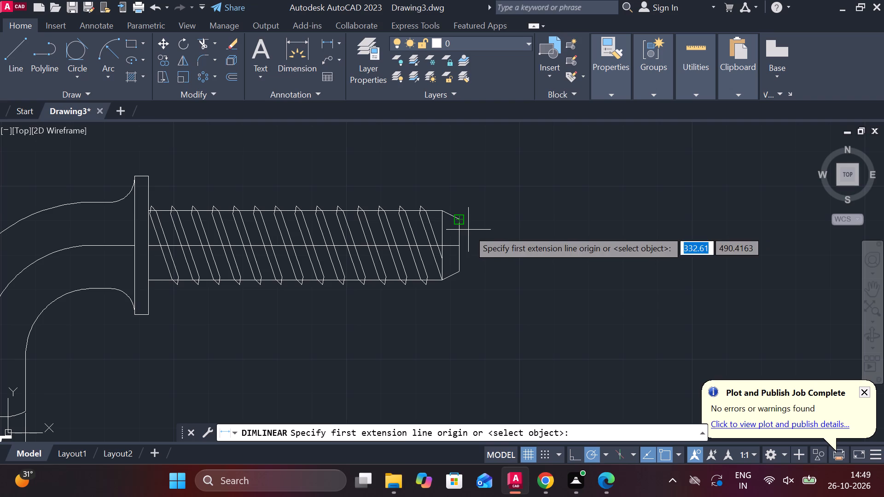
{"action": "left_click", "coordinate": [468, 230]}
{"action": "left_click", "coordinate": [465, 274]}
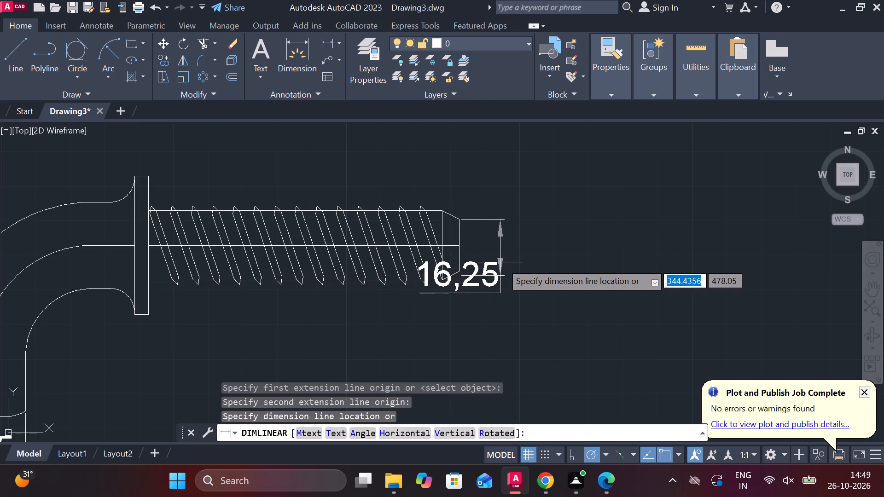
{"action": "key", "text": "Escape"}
Add a vertical linear dimension across the flat end face of the upper bolt's chamfered tip, placed beyond the tip.
{"action": "key", "text": "space"}
{"action": "left_click", "coordinate": [460, 215]}
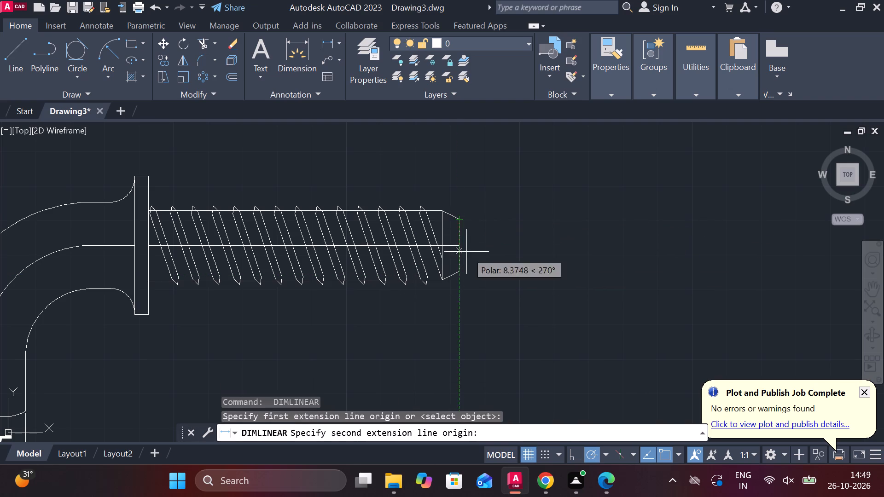
{"action": "left_click", "coordinate": [462, 269]}
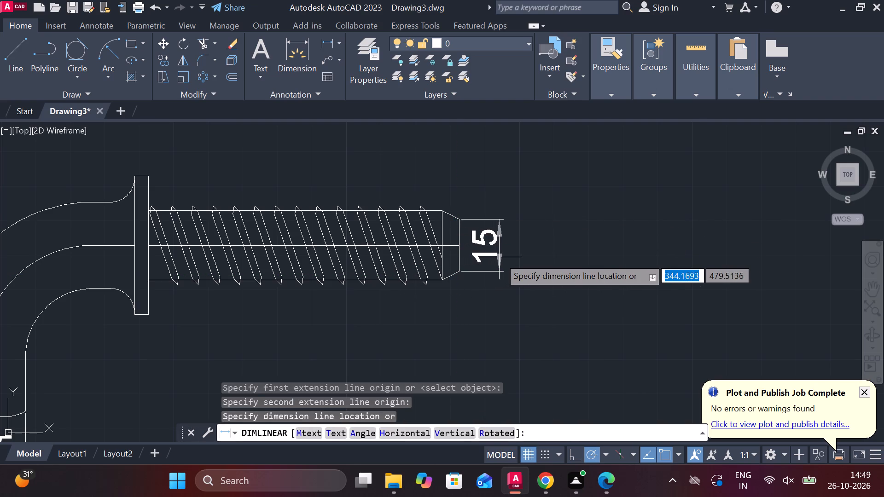
{"action": "left_click", "coordinate": [501, 257]}
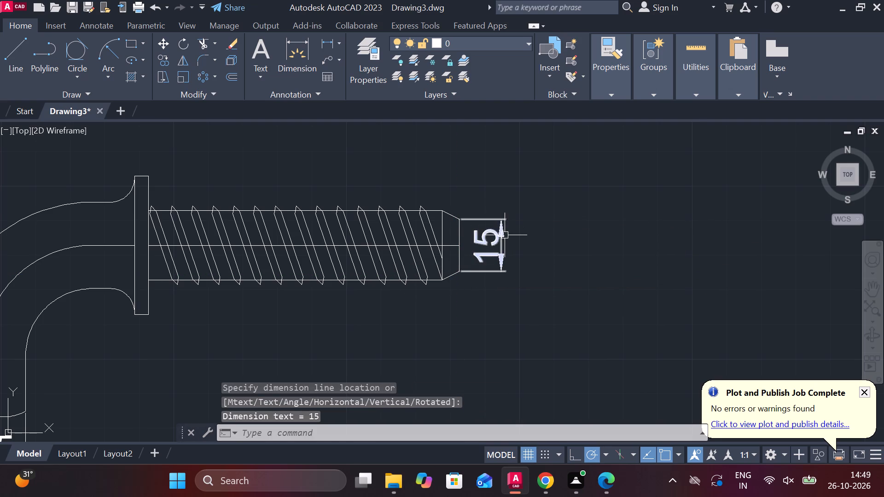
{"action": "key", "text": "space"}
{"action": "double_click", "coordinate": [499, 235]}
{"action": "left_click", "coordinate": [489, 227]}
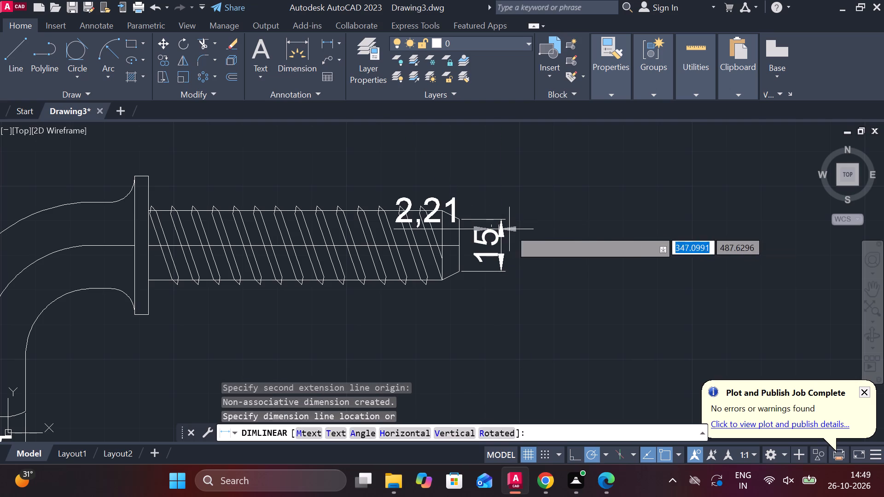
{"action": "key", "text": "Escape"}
Prefix the diameter symbol to the upper bolt's end-face dimension so it reads Ø15.
{"action": "double_click", "coordinate": [494, 231]}
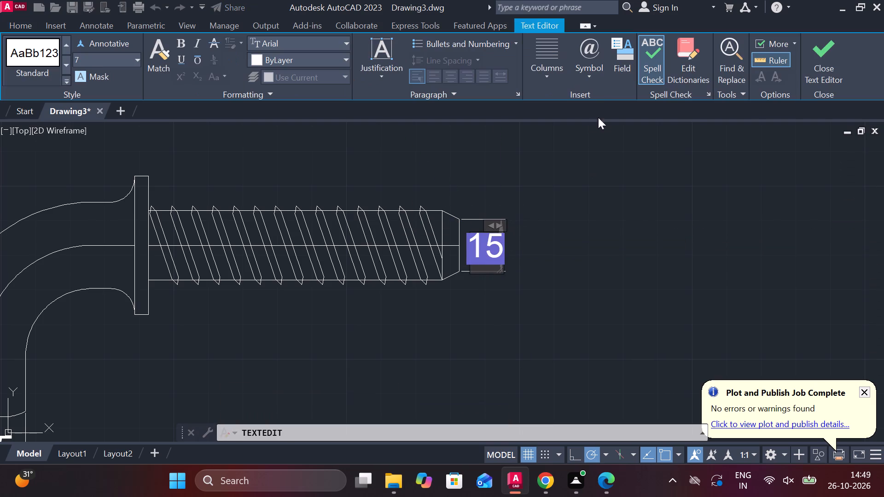
{"action": "left_click", "coordinate": [591, 82]}
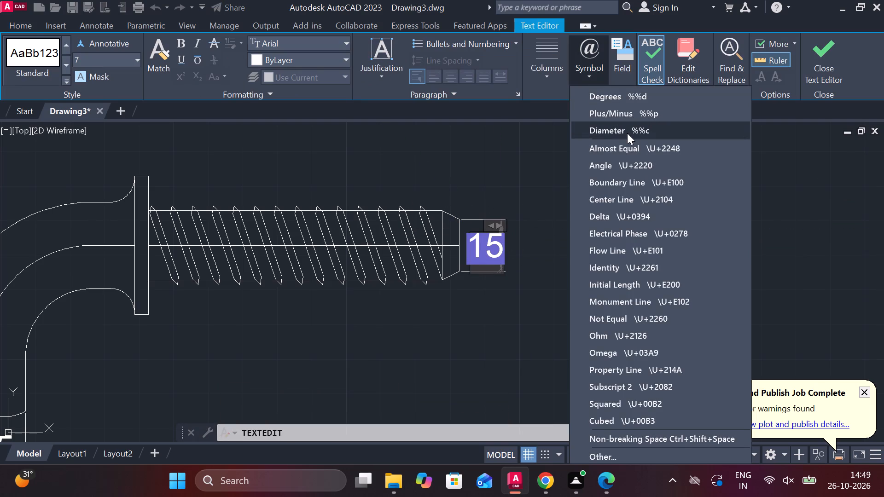
{"action": "left_click", "coordinate": [627, 133]}
{"action": "left_click", "coordinate": [800, 72]}
{"action": "left_click", "coordinate": [809, 64]}
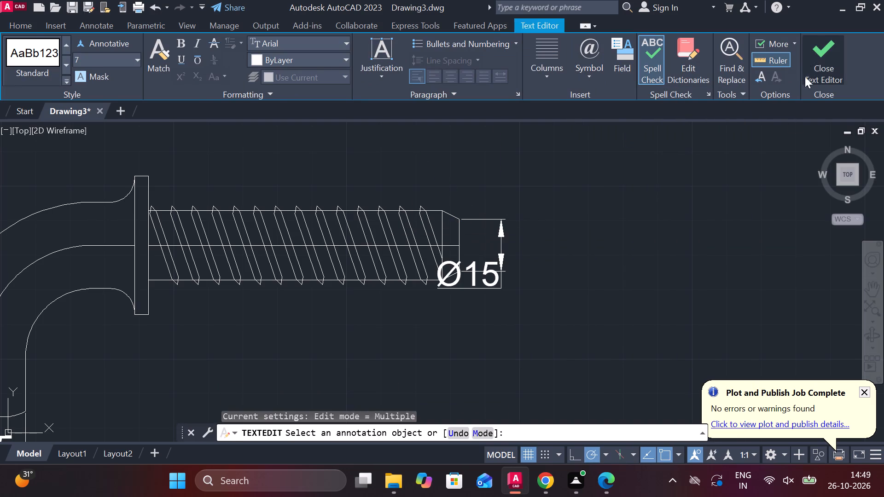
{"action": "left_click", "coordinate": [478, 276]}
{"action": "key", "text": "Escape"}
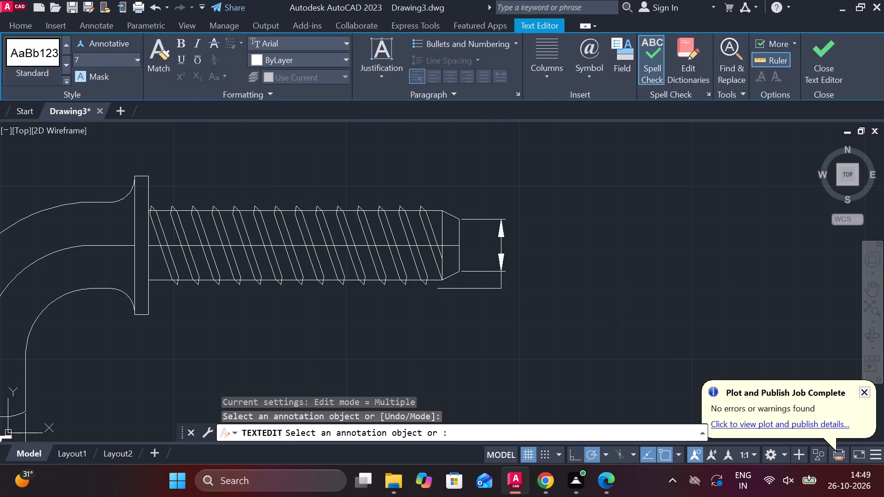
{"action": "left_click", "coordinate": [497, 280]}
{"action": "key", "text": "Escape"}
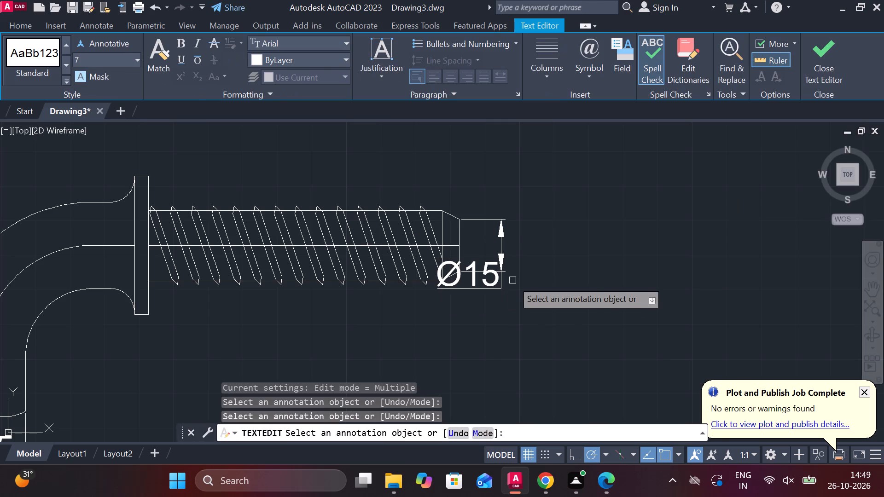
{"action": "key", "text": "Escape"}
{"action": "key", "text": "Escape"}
Move the Ø15 dimension text straight down so it sits clear below the upper bolt's chamfered tip.
{"action": "left_click", "coordinate": [491, 280]}
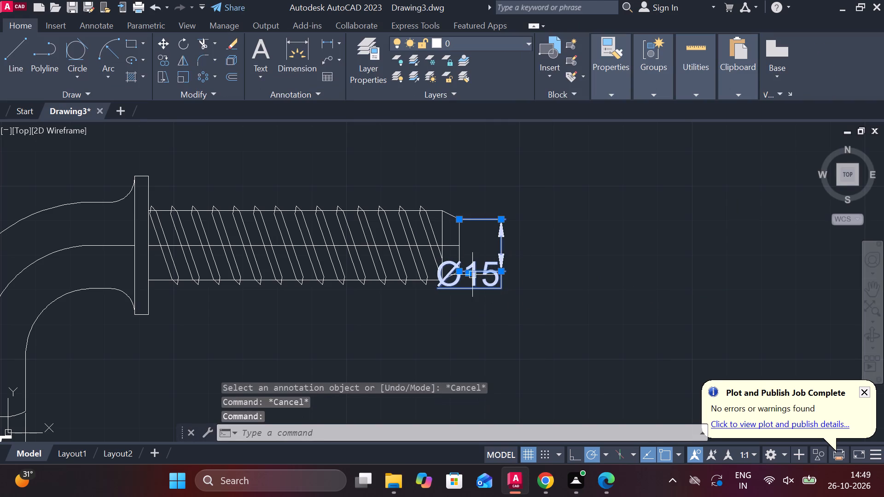
{"action": "left_click", "coordinate": [470, 274]}
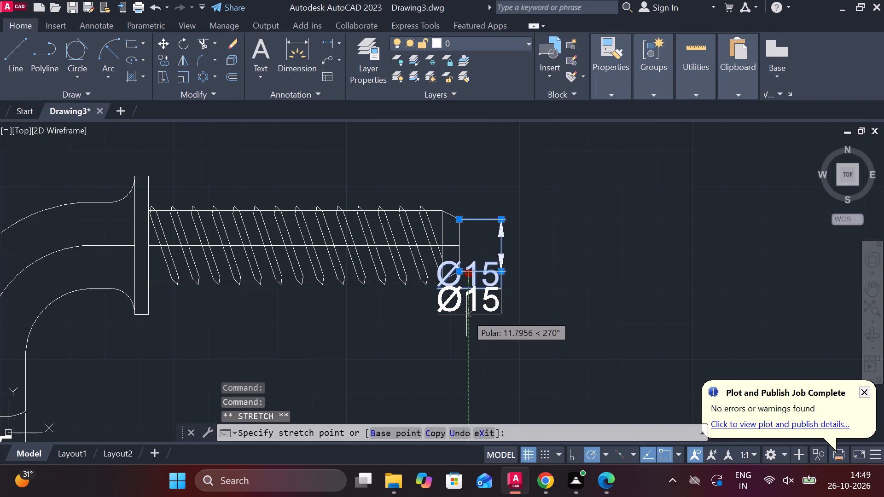
{"action": "left_click", "coordinate": [466, 315]}
{"action": "key", "text": "Escape"}
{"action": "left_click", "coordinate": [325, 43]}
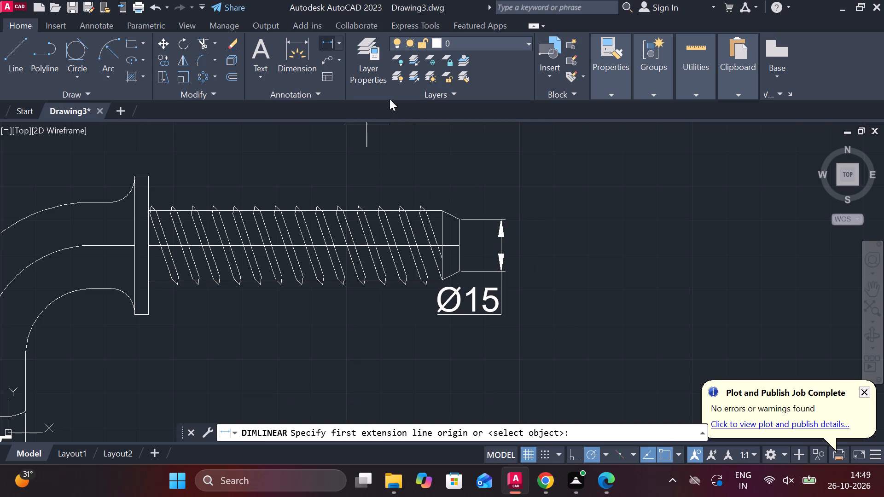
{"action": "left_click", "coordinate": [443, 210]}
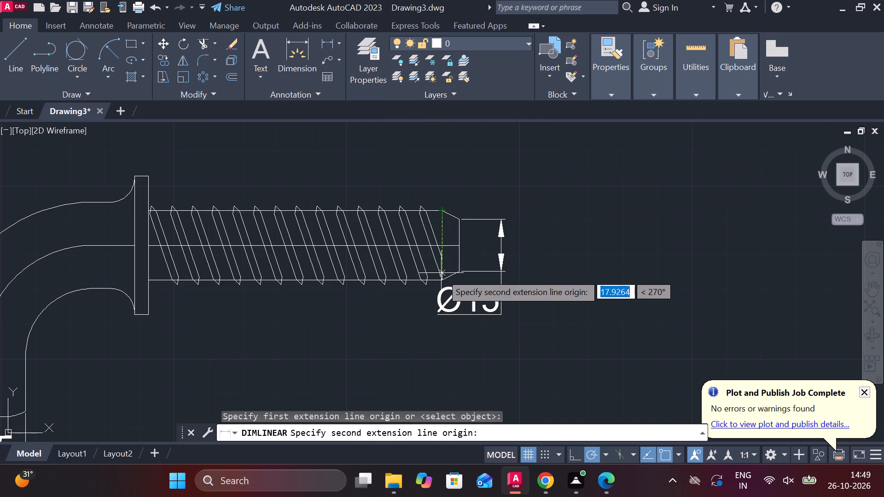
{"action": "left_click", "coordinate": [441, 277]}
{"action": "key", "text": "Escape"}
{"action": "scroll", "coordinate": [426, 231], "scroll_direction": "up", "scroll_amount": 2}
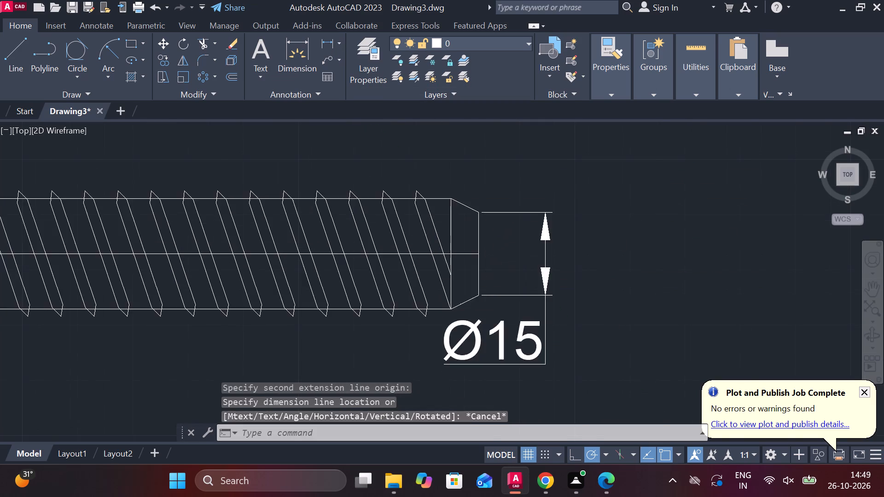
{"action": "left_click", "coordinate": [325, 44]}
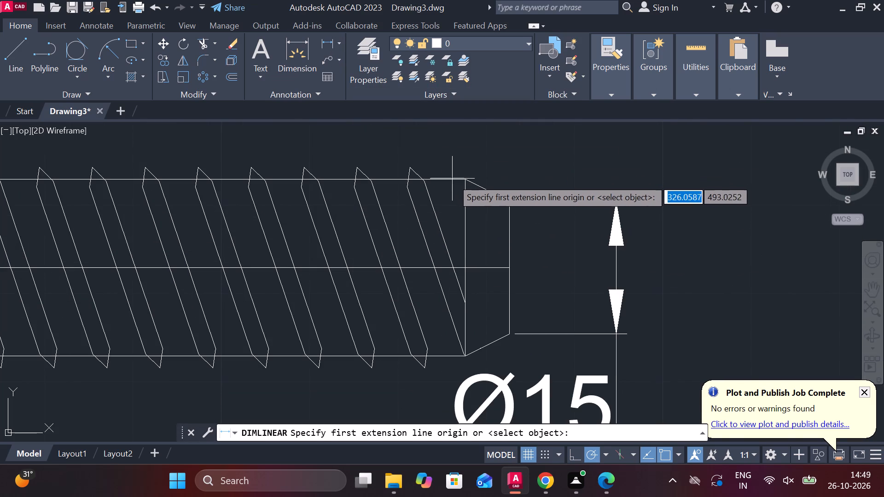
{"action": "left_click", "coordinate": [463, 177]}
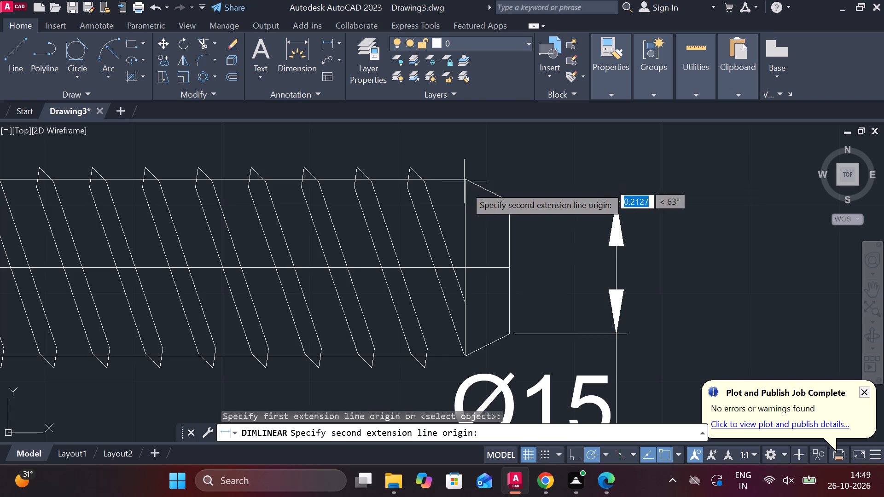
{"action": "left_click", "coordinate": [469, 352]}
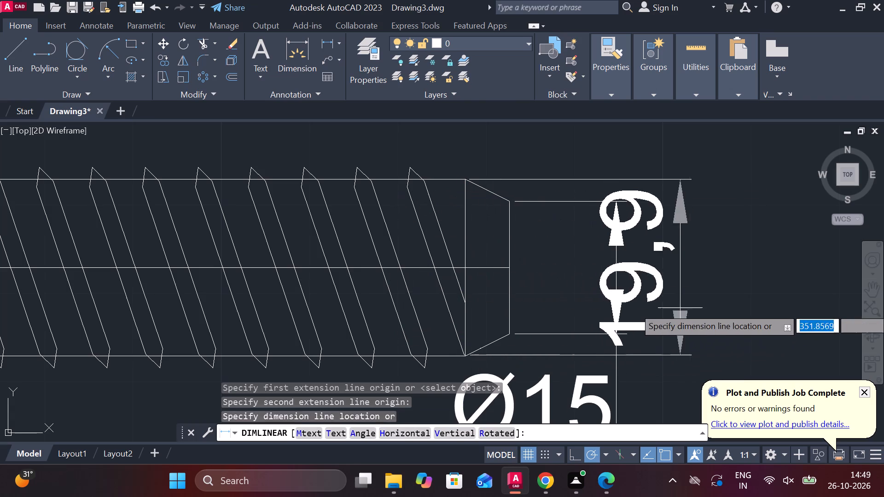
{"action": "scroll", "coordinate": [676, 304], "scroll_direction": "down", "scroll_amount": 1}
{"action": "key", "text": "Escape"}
Set the ISO-25 dimension style's linear precision to 0 and make the style current.
{"action": "type", "text": "FD"}
{"action": "key", "text": "space"}
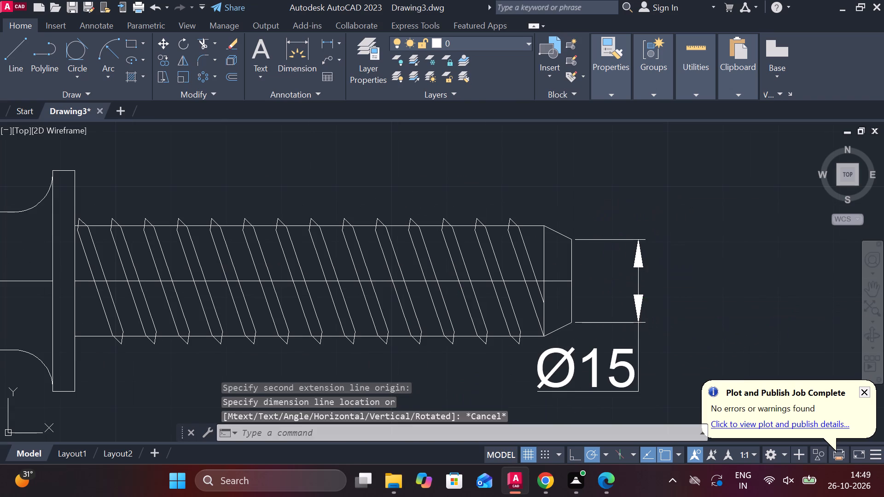
{"action": "key", "text": "Escape"}
{"action": "type", "text": "D"}
{"action": "key", "text": "space"}
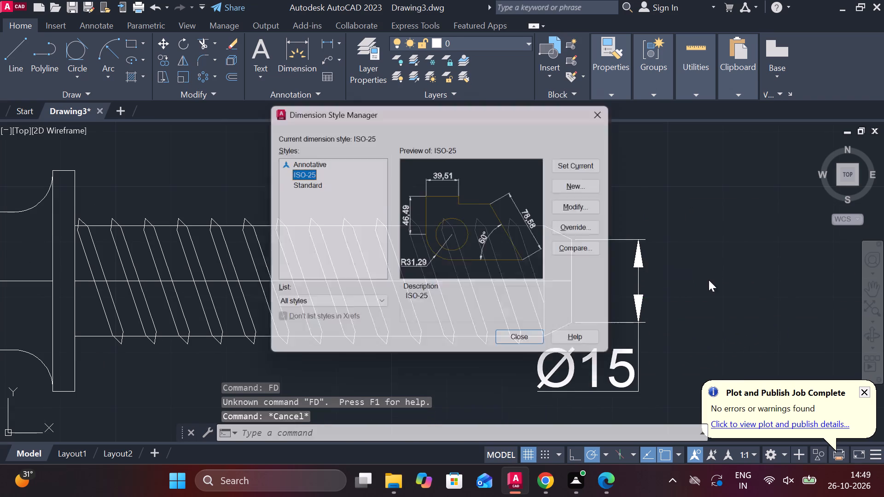
{"action": "left_click", "coordinate": [611, 205]}
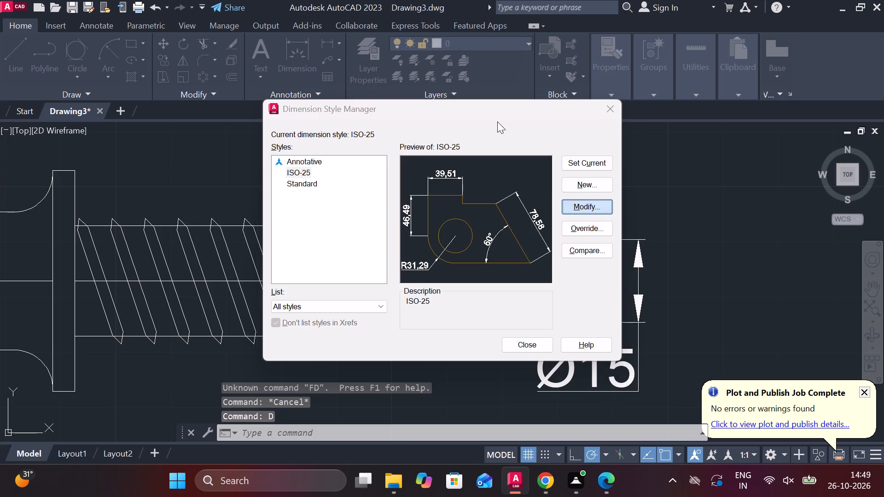
{"action": "left_click", "coordinate": [409, 80]}
{"action": "left_click_drag", "start_coordinate": [371, 126], "coordinate": [341, 126]}
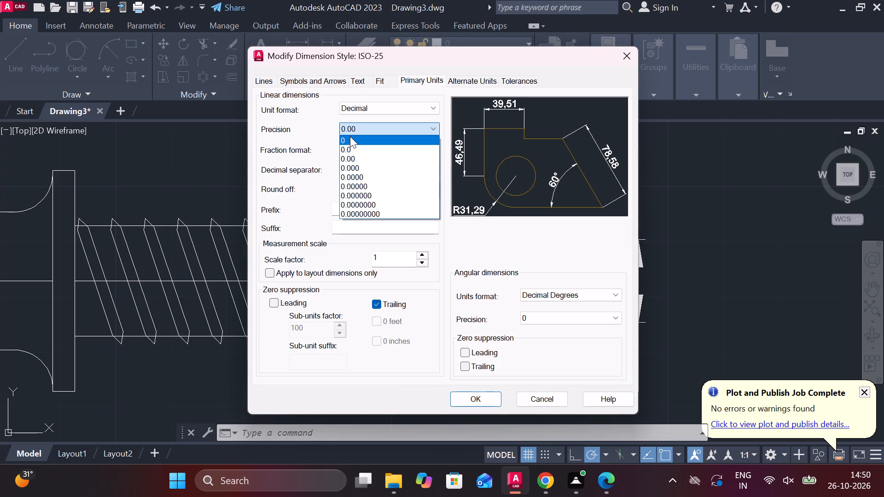
{"action": "left_click", "coordinate": [350, 136]}
{"action": "left_click", "coordinate": [462, 400]}
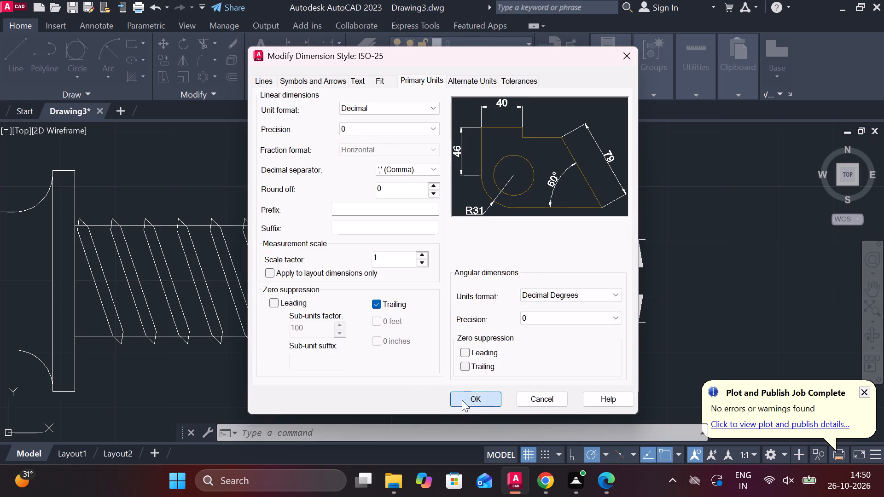
{"action": "left_click", "coordinate": [572, 164]}
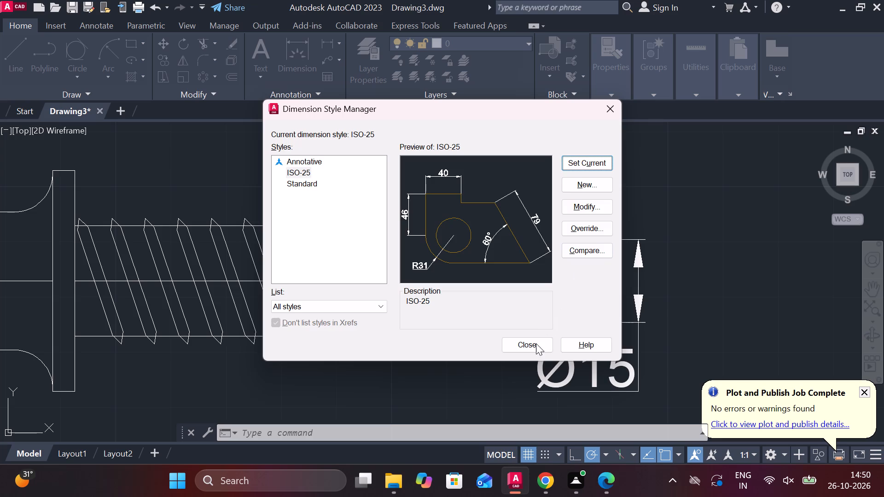
{"action": "left_click", "coordinate": [534, 352]}
Add a vertical linear dimension across the upper bolt's full shank at the chamfer's start, placed beyond the Ø15 dimension.
{"action": "left_click", "coordinate": [323, 44]}
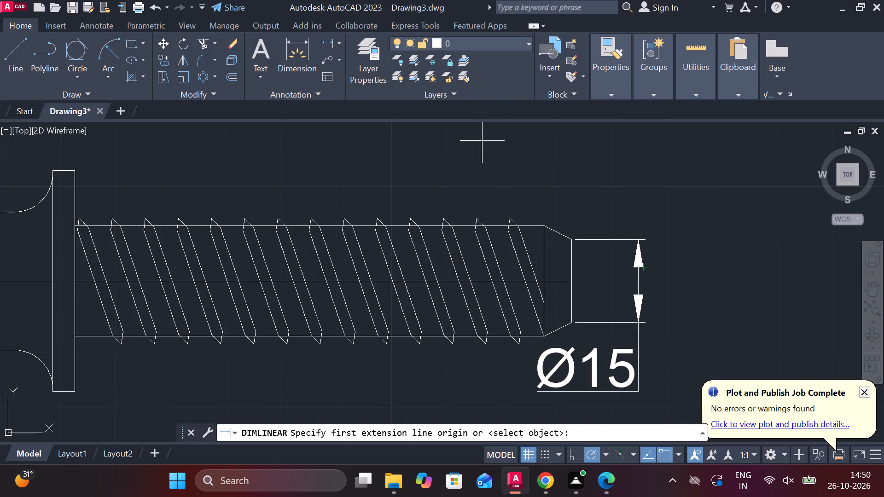
{"action": "left_click", "coordinate": [541, 224]}
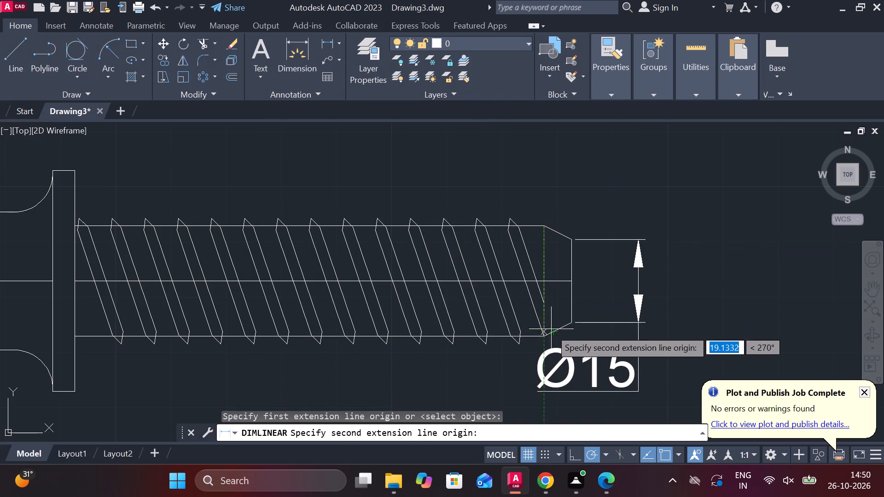
{"action": "left_click", "coordinate": [543, 335]}
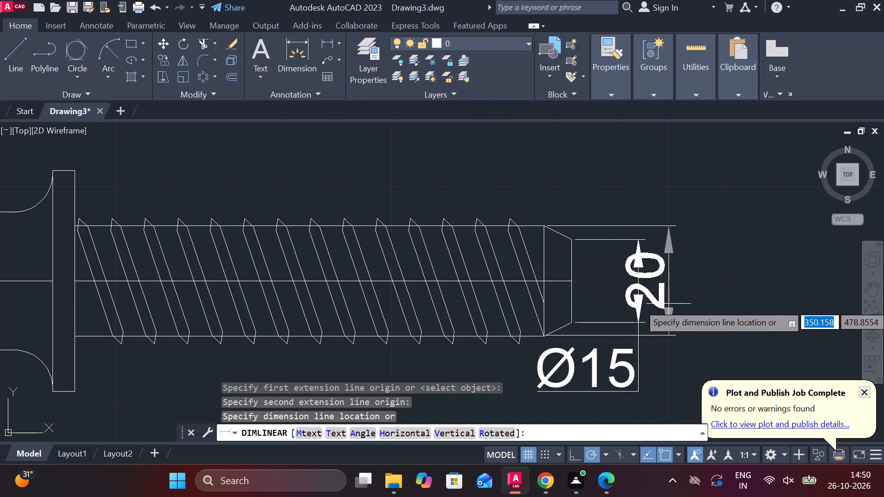
{"action": "middle_click_drag", "start_coordinate": [666, 304], "coordinate": [581, 272]}
{"action": "left_click", "coordinate": [621, 277]}
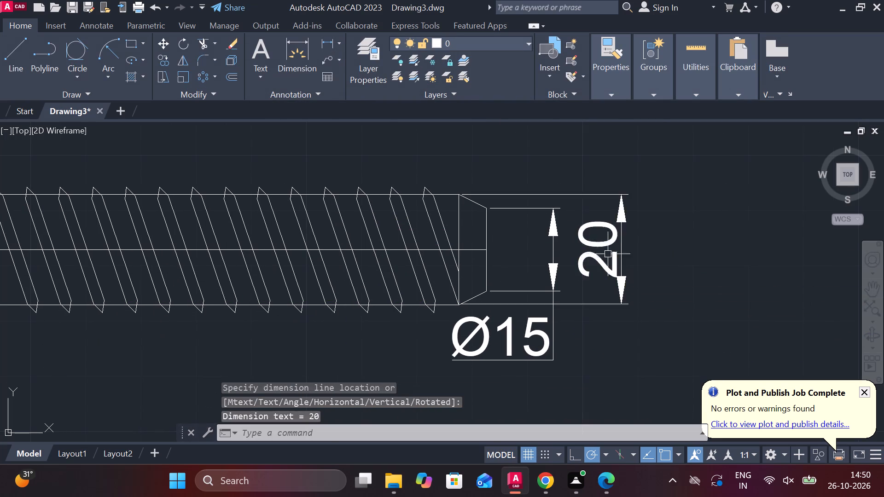
Prefix the diameter symbol to the upper bolt's new shank dimension so it reads Ø20.
{"action": "double_click", "coordinate": [607, 248]}
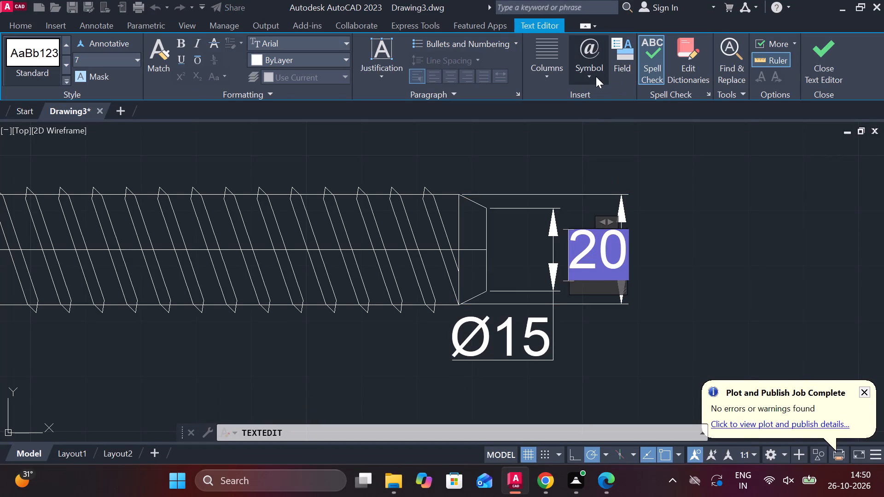
{"action": "left_click", "coordinate": [596, 76]}
{"action": "left_click", "coordinate": [607, 131]}
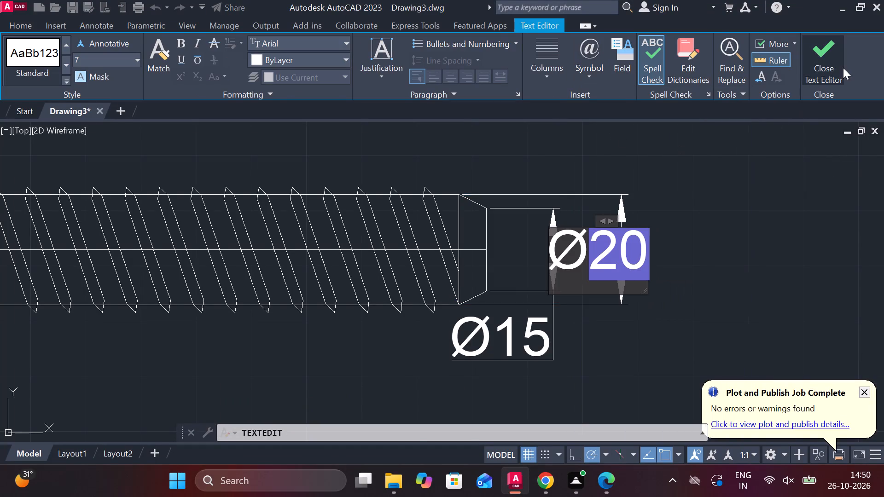
{"action": "left_click", "coordinate": [843, 66]}
{"action": "scroll", "coordinate": [716, 236], "scroll_direction": "down", "scroll_amount": 1}
{"action": "key", "text": "Escape"}
Add a horizontal linear dimension from the upper bolt's tip to the flange's thread-side face, placed below the shank.
{"action": "scroll", "coordinate": [696, 254], "scroll_direction": "down", "scroll_amount": 1}
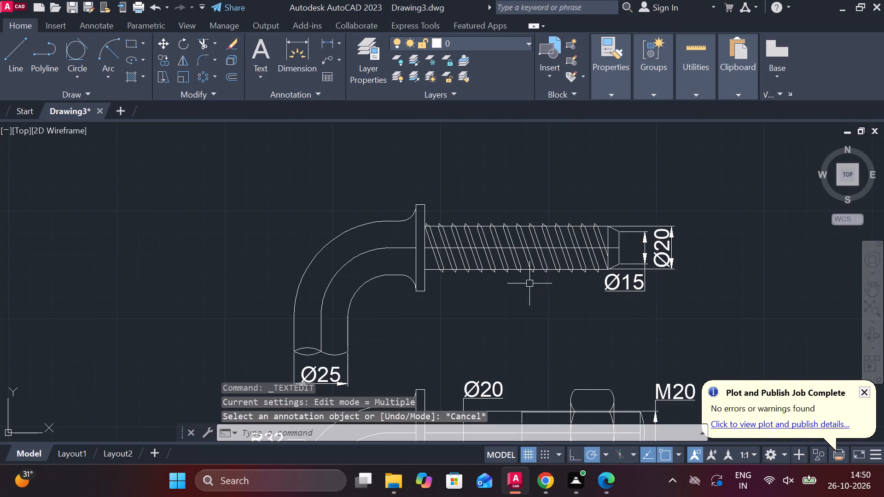
{"action": "left_click", "coordinate": [330, 46]}
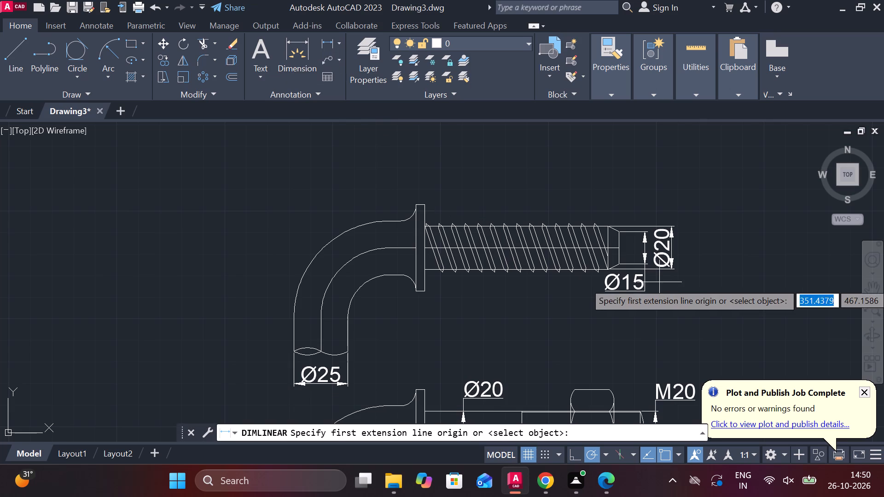
{"action": "scroll", "coordinate": [623, 270], "scroll_direction": "up", "scroll_amount": 1}
{"action": "left_click", "coordinate": [616, 265]}
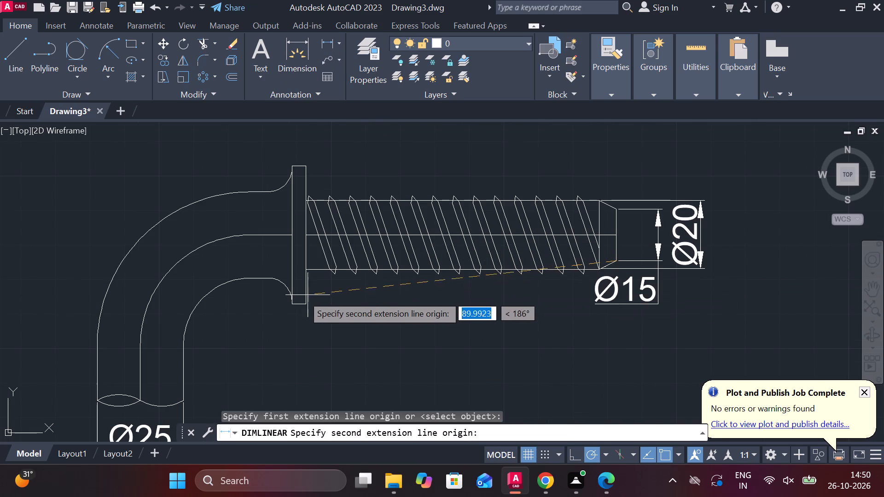
{"action": "left_click", "coordinate": [309, 290]}
{"action": "middle_click_drag", "start_coordinate": [392, 287], "coordinate": [401, 256]}
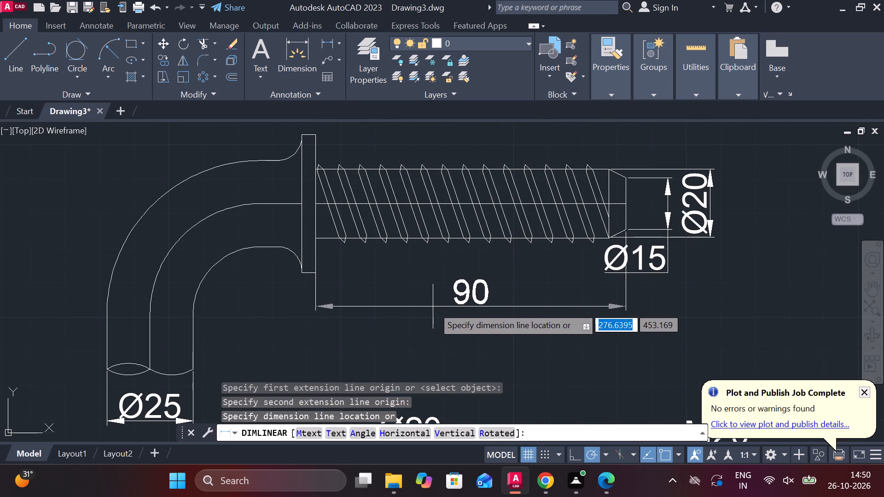
{"action": "middle_click_drag", "start_coordinate": [455, 310], "coordinate": [498, 309]}
{"action": "left_click", "coordinate": [533, 301]}
Add a horizontal linear dimension from the upper bolt's vertical hook centreline to the flange's thread-side face, in line with the 90 dimension.
{"action": "key", "text": "space"}
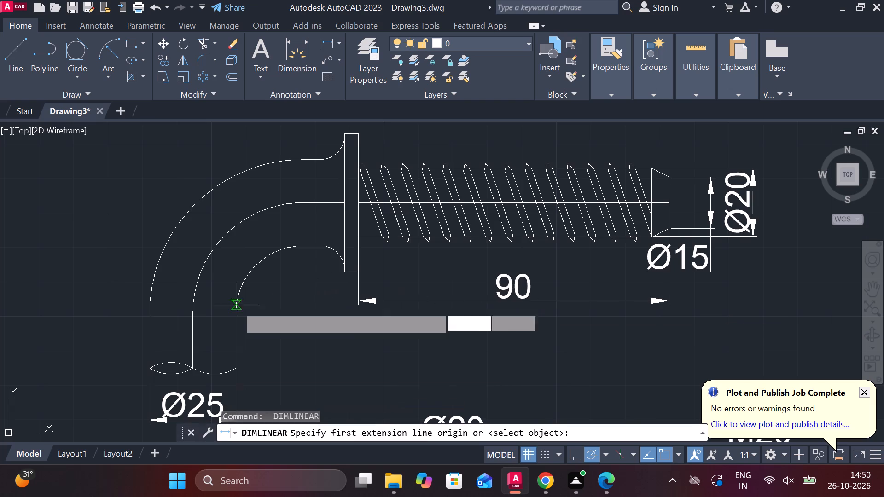
{"action": "left_click", "coordinate": [195, 335]}
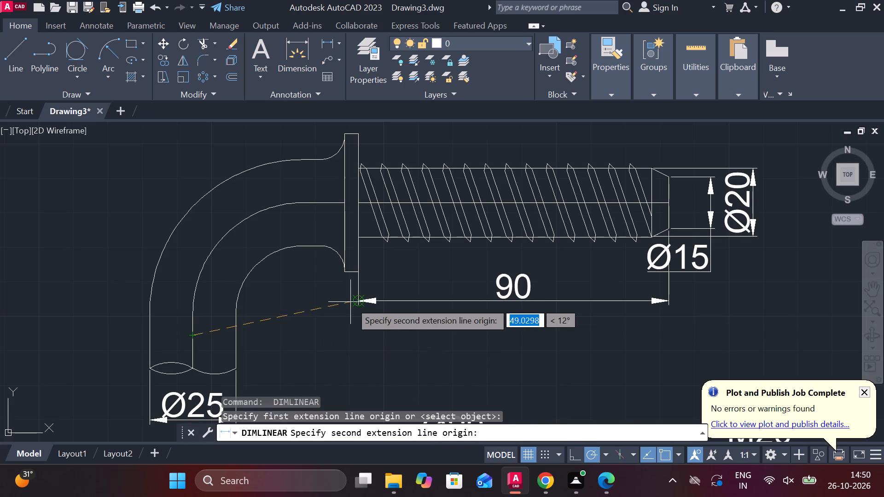
{"action": "left_click", "coordinate": [350, 302]}
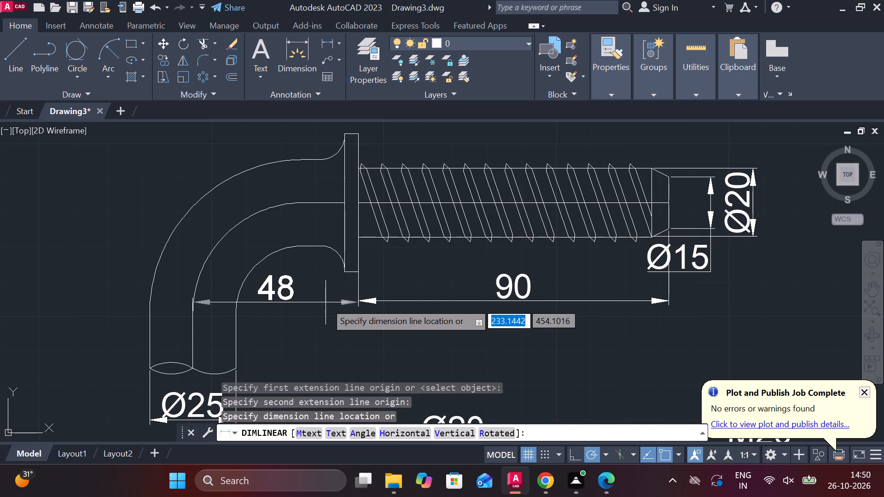
{"action": "left_click", "coordinate": [326, 302]}
Copy the R32 radius dimension from the lower bolt's bend to the matching point on the upper bolt's bend centreline.
{"action": "scroll", "coordinate": [410, 322], "scroll_direction": "down", "scroll_amount": 1}
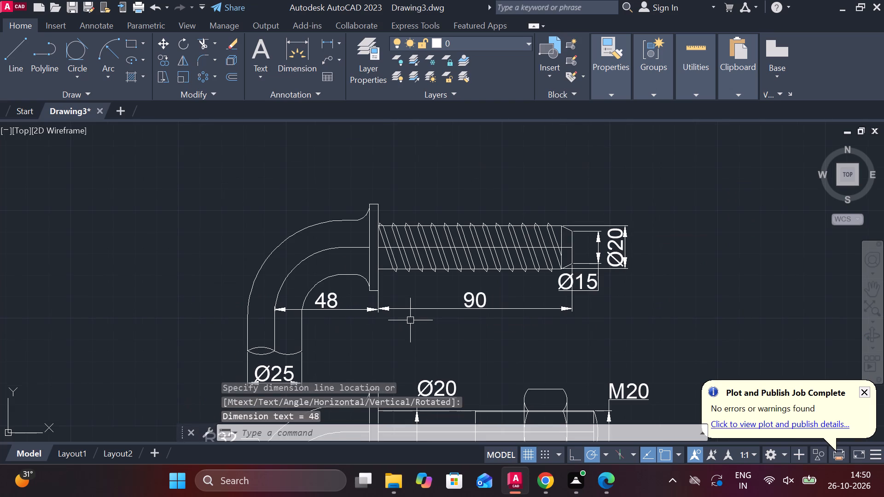
{"action": "middle_click_drag", "start_coordinate": [418, 322], "coordinate": [515, 287]}
{"action": "scroll", "coordinate": [453, 256], "scroll_direction": "down", "scroll_amount": 1}
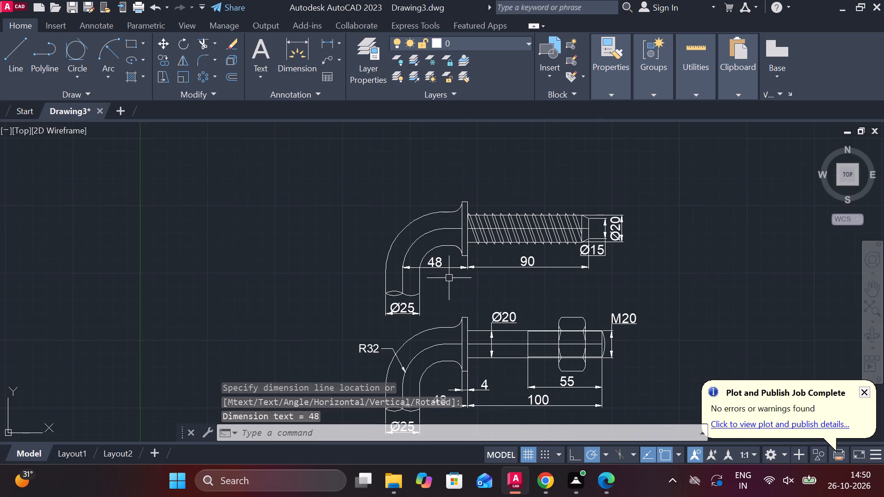
{"action": "scroll", "coordinate": [399, 365], "scroll_direction": "up", "scroll_amount": 2}
{"action": "left_click", "coordinate": [402, 365]}
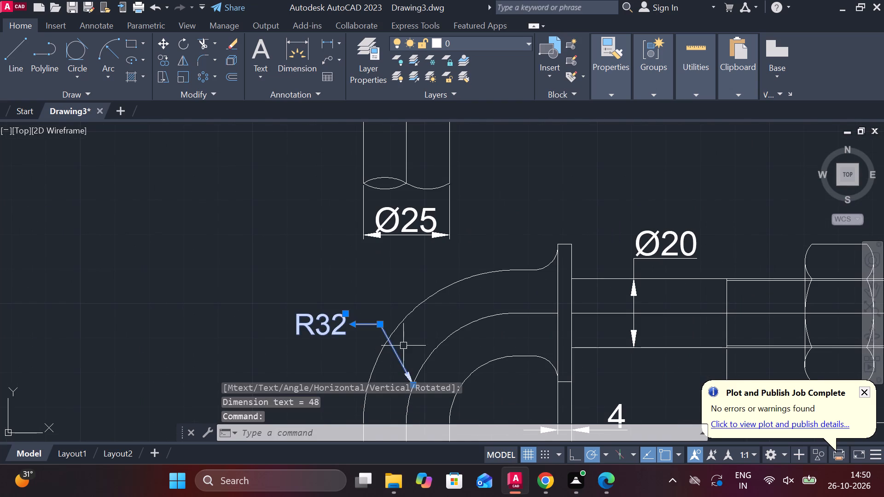
{"action": "type", "text": "CO"}
{"action": "key", "text": "Return"}
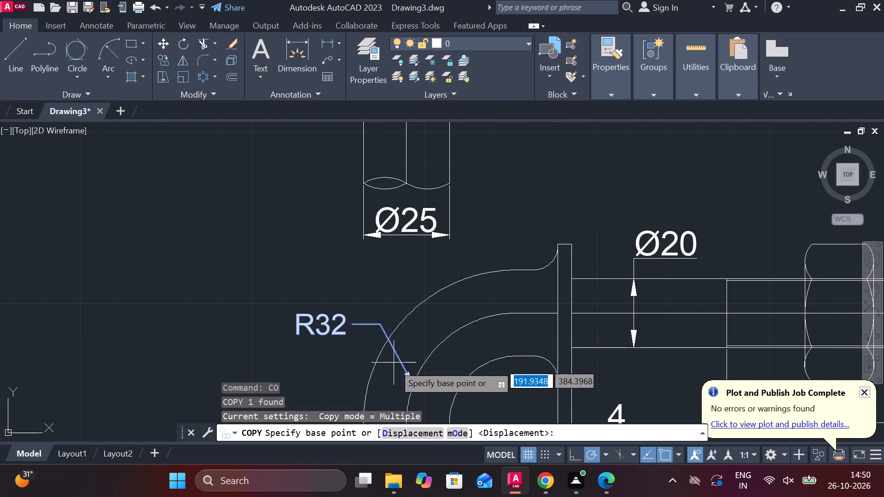
{"action": "left_click", "coordinate": [412, 384]}
{"action": "middle_click_drag", "start_coordinate": [436, 301], "coordinate": [431, 383]}
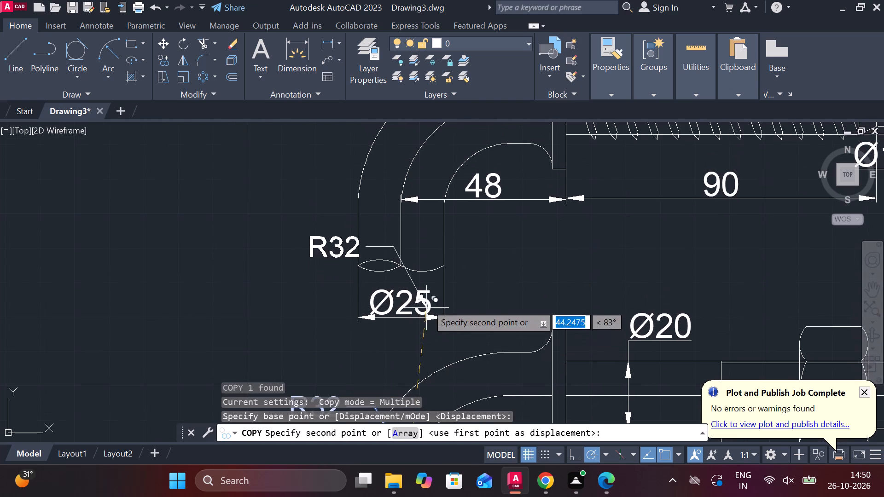
{"action": "middle_click_drag", "start_coordinate": [426, 318], "coordinate": [413, 439]}
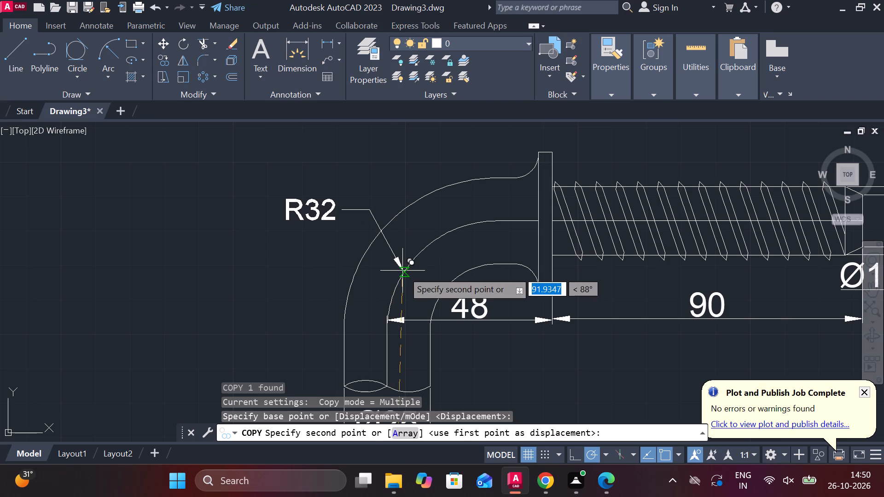
{"action": "left_click", "coordinate": [402, 271]}
{"action": "key", "text": "Escape"}
Move the Ø15 dimension closer to the upper bolt's end face, with its text above the chamfered tip.
{"action": "scroll", "coordinate": [476, 286], "scroll_direction": "down", "scroll_amount": 3}
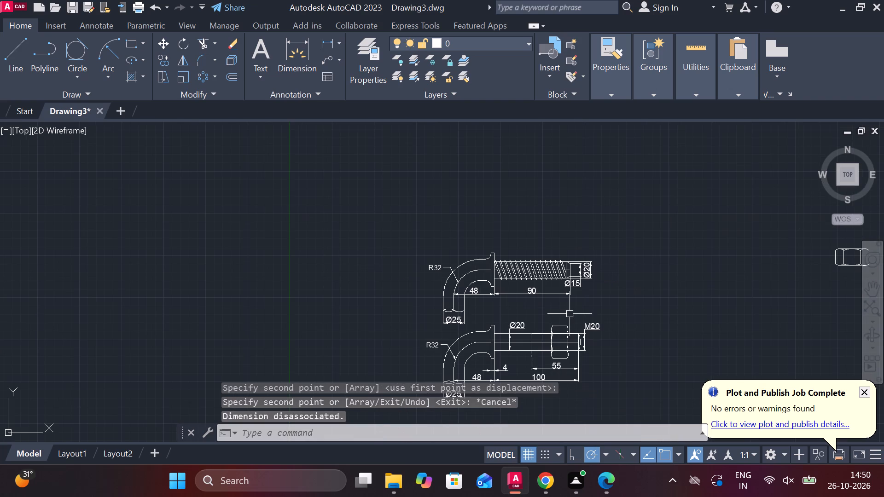
{"action": "middle_click_drag", "start_coordinate": [605, 308], "coordinate": [566, 233]}
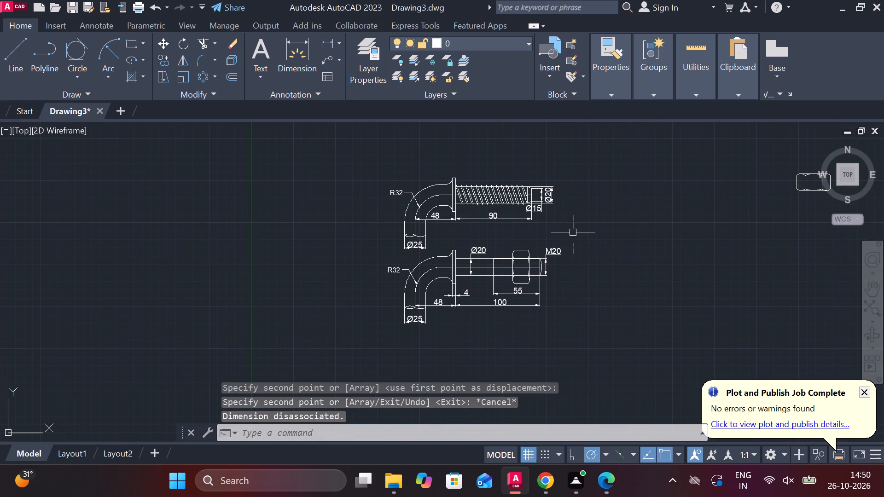
{"action": "scroll", "coordinate": [560, 189], "scroll_direction": "up", "scroll_amount": 3}
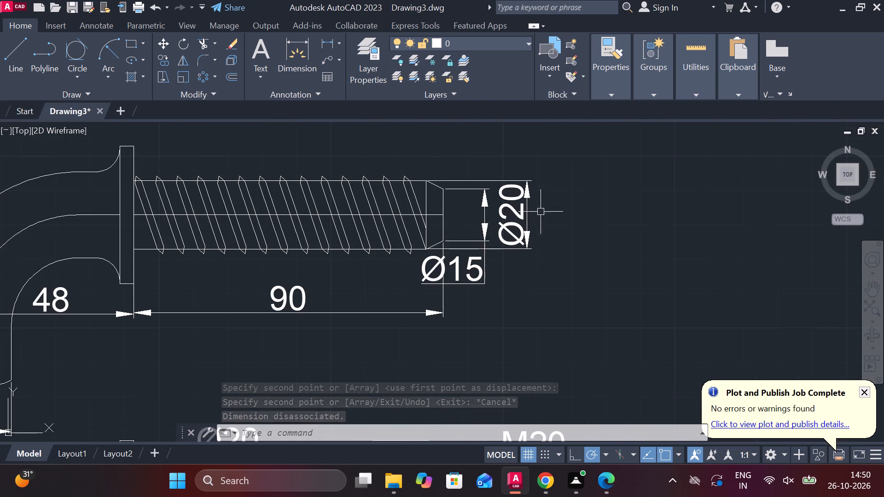
{"action": "left_click", "coordinate": [481, 271]}
{"action": "left_click", "coordinate": [453, 285]}
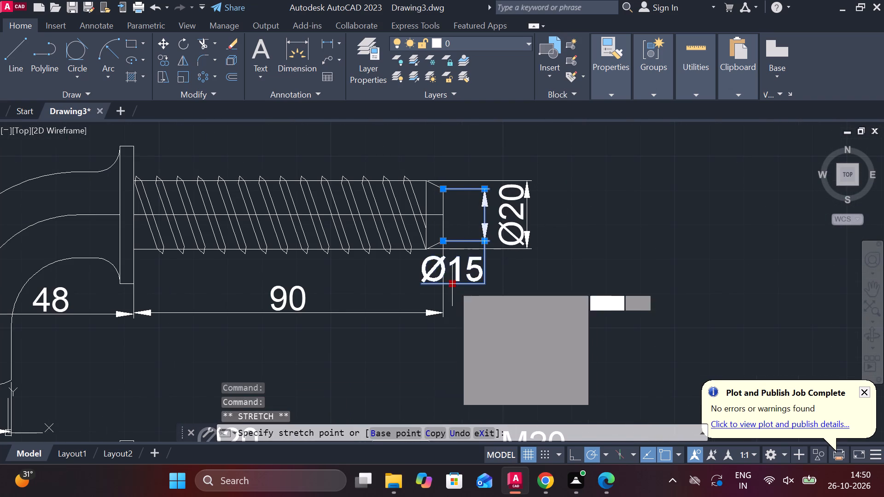
{"action": "left_click", "coordinate": [485, 146]}
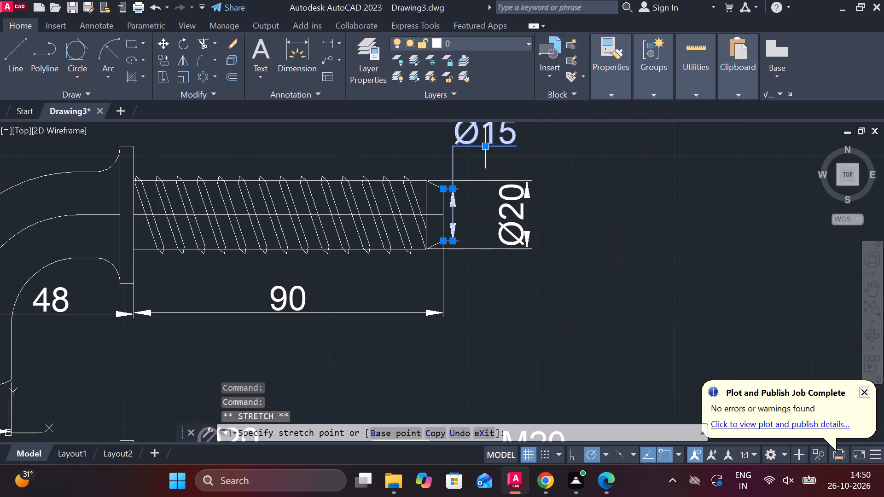
{"action": "left_click", "coordinate": [484, 145]}
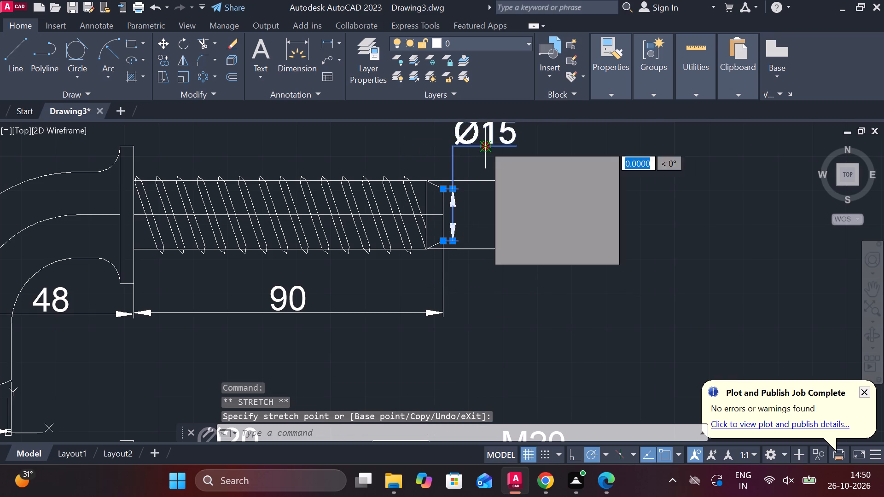
{"action": "left_click", "coordinate": [485, 173]}
{"action": "key", "text": "Escape"}
Move the text of the upper bolt's Ø20 dimension below the threaded shank's end, beside the 90 dimension.
{"action": "left_click", "coordinate": [522, 200]}
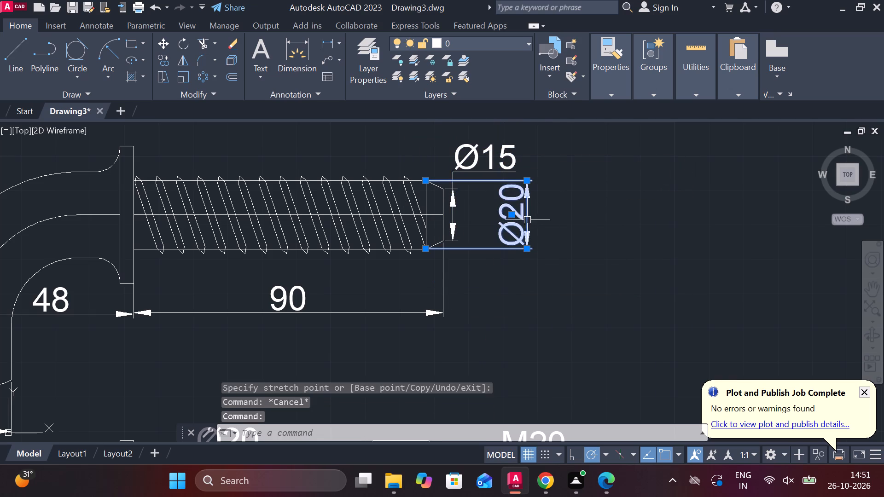
{"action": "left_click", "coordinate": [511, 215]}
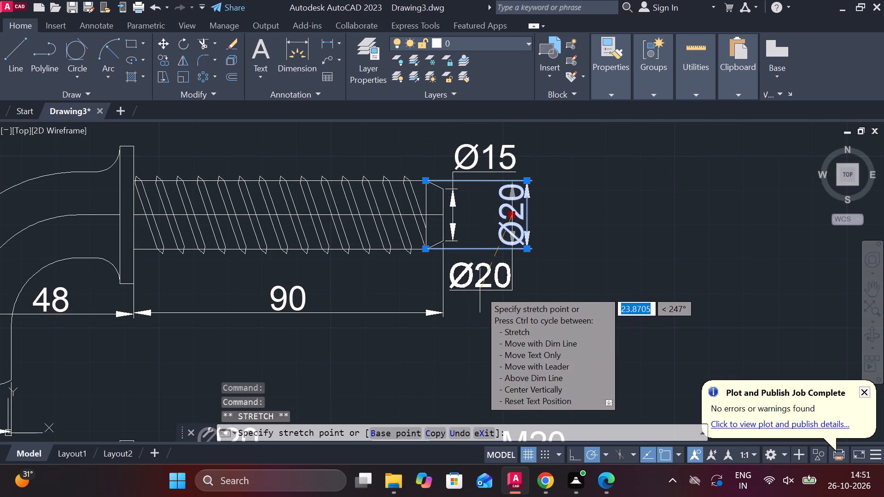
{"action": "left_click", "coordinate": [480, 290]}
{"action": "key", "text": "Escape"}
Examine the annotations on both hook bolt views and the loose nuts drawn beside them.
{"action": "scroll", "coordinate": [565, 289], "scroll_direction": "down", "scroll_amount": 1}
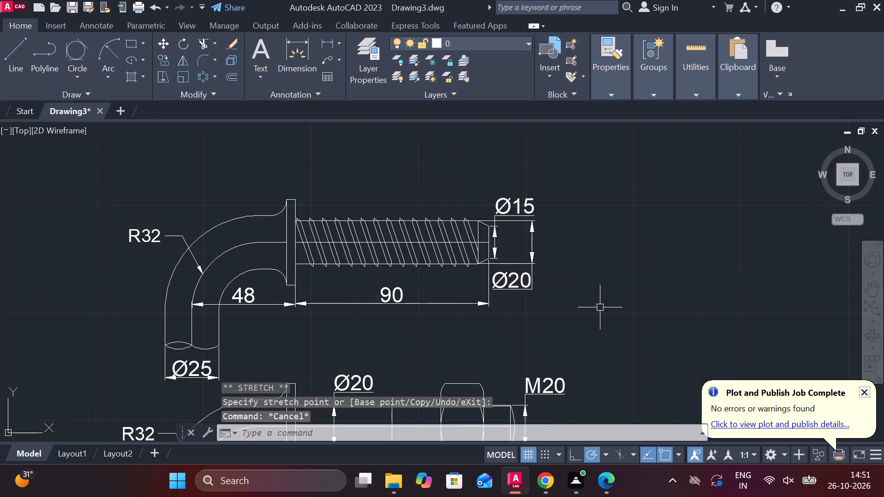
{"action": "scroll", "coordinate": [602, 307], "scroll_direction": "down", "scroll_amount": 1}
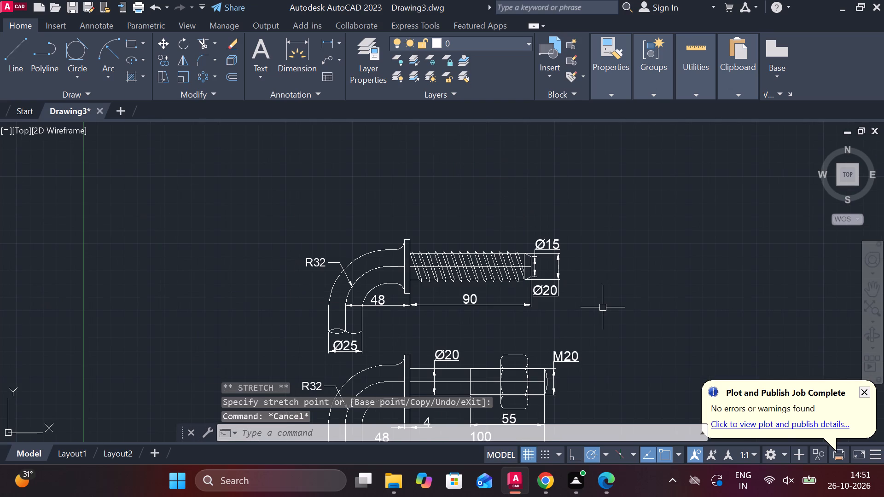
{"action": "scroll", "coordinate": [348, 348], "scroll_direction": "up", "scroll_amount": 1}
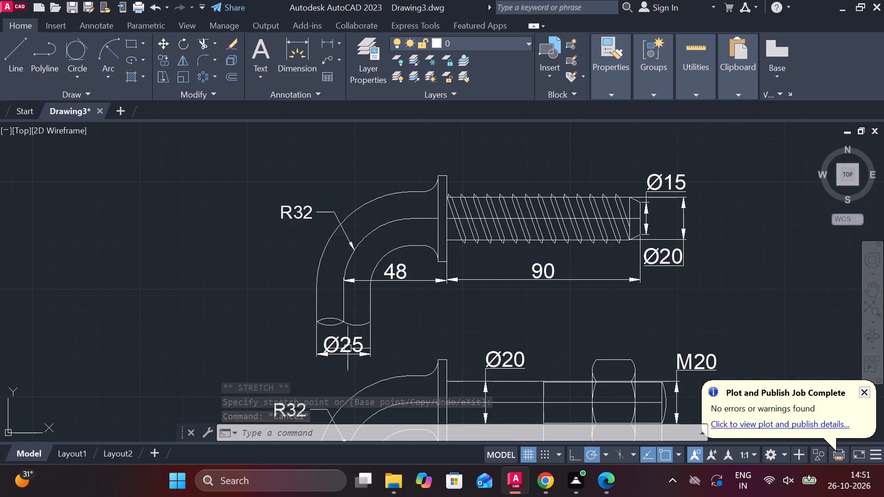
{"action": "scroll", "coordinate": [613, 301], "scroll_direction": "down", "scroll_amount": 2}
{"action": "middle_click_drag", "start_coordinate": [686, 321], "coordinate": [590, 290]}
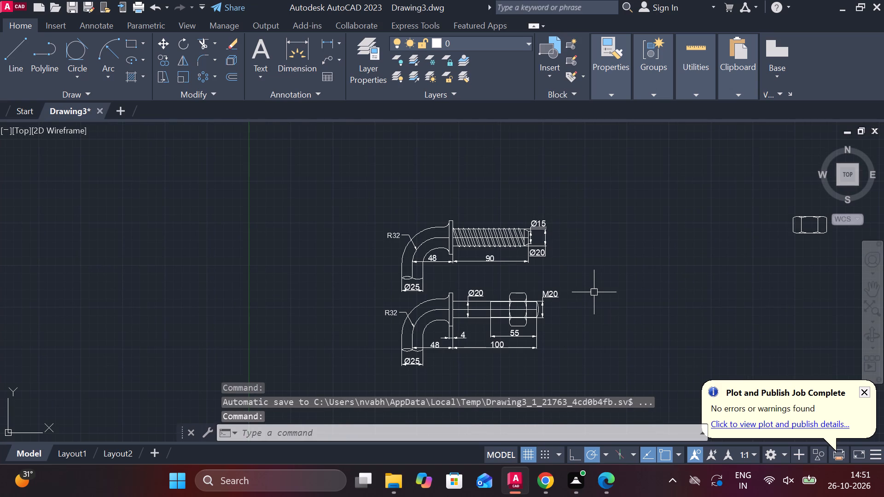
{"action": "middle_click_drag", "start_coordinate": [629, 295], "coordinate": [451, 280]}
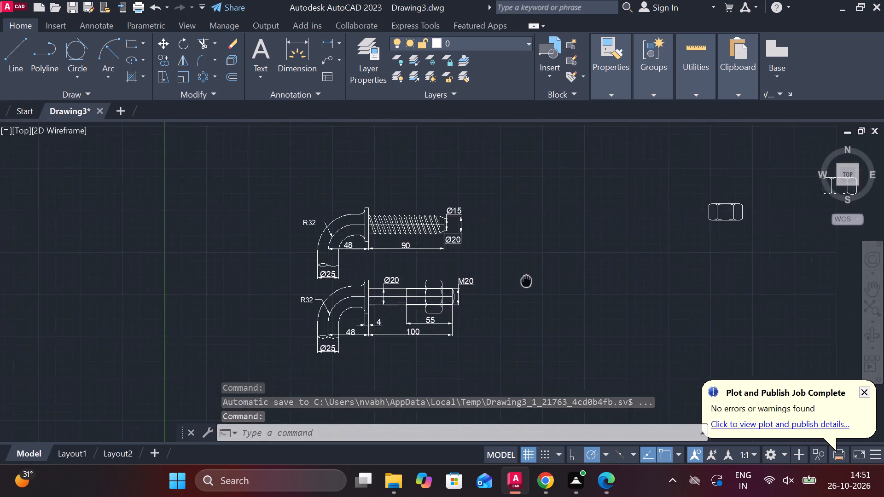
{"action": "middle_click_drag", "start_coordinate": [451, 280], "coordinate": [422, 282]}
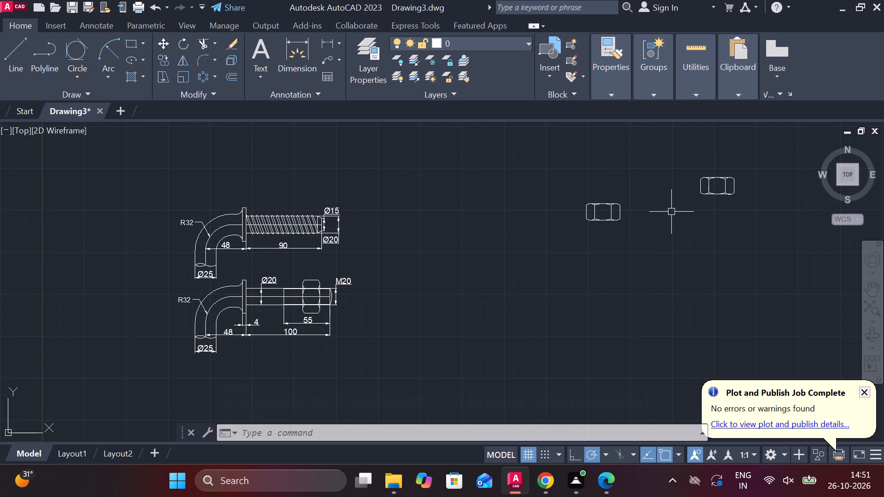
Copy the lower bolt's flange, shank, nut and Ø20 dimension into the empty area between the bolts and the loose nuts.
{"action": "scroll", "coordinate": [248, 348], "scroll_direction": "up", "scroll_amount": 2}
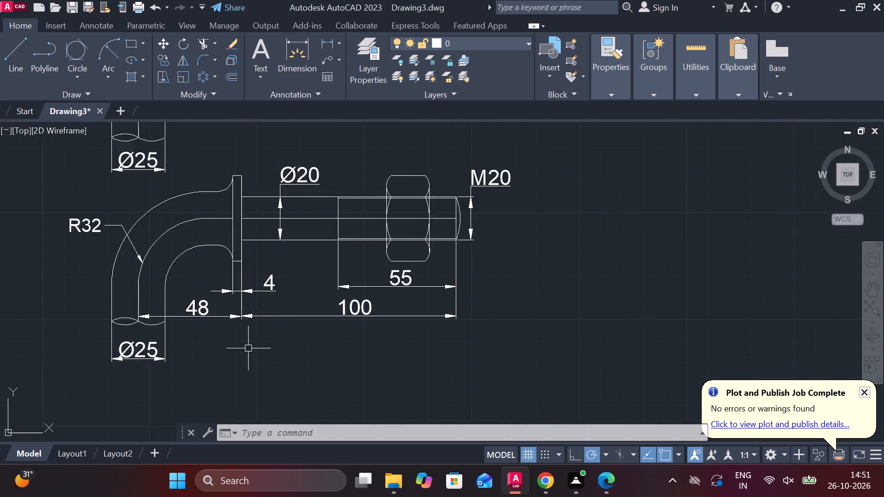
{"action": "middle_click_drag", "start_coordinate": [250, 351], "coordinate": [378, 327]}
{"action": "left_click", "coordinate": [355, 140]}
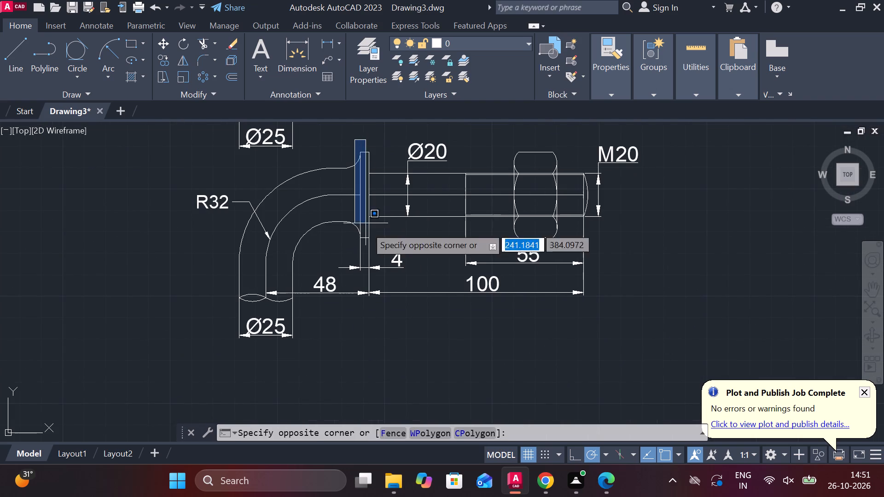
{"action": "left_click", "coordinate": [620, 251]}
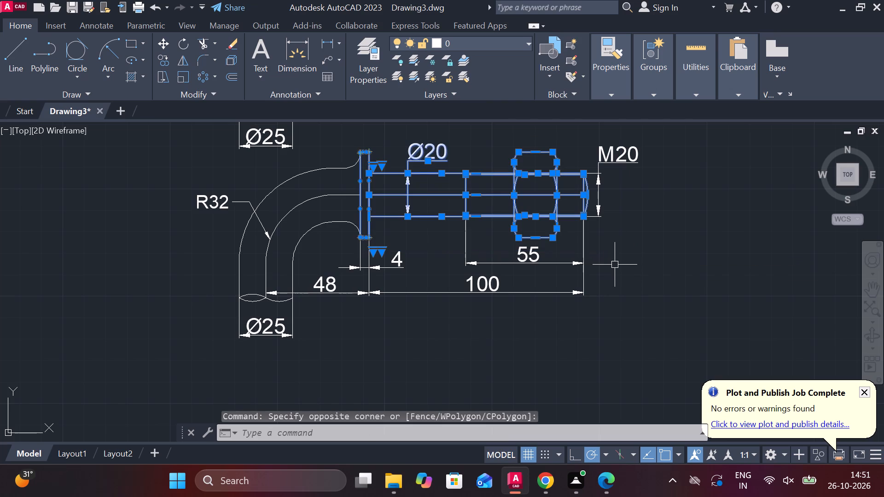
{"action": "type", "text": "CO"}
{"action": "key", "text": "Return"}
{"action": "left_click", "coordinate": [655, 267]}
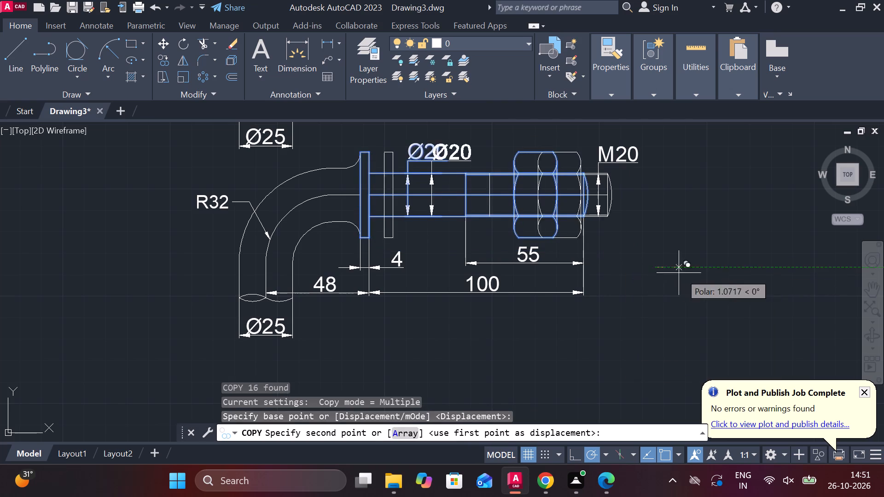
{"action": "scroll", "coordinate": [742, 275], "scroll_direction": "down", "scroll_amount": 2}
{"action": "middle_click_drag", "start_coordinate": [730, 278], "coordinate": [438, 340]}
{"action": "left_click", "coordinate": [618, 302]}
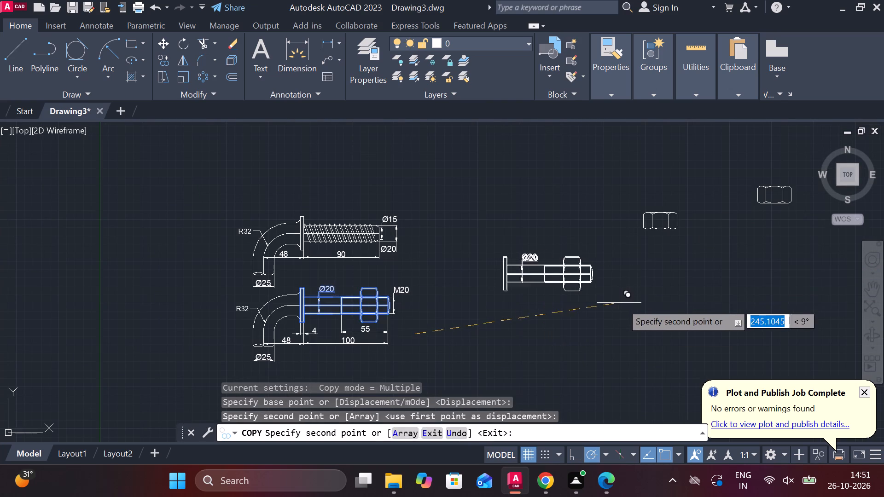
{"action": "key", "text": "Escape"}
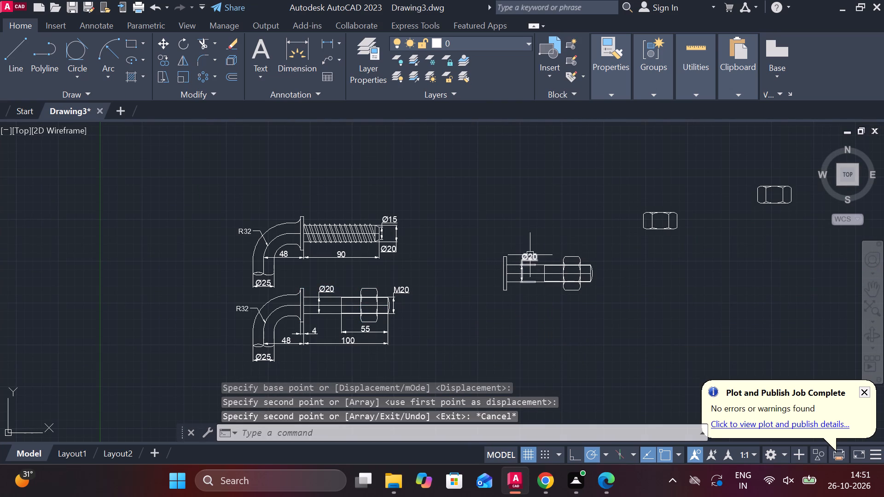
Erase the Ø20 dimension from the copied straight bolt.
{"action": "left_click", "coordinate": [530, 255]}
{"action": "type", "text": "E"}
{"action": "key", "text": "space"}
Rotate the copied bolt and nut a quarter turn clockwise so it stands vertical with the flange at the top.
{"action": "left_click", "coordinate": [484, 243]}
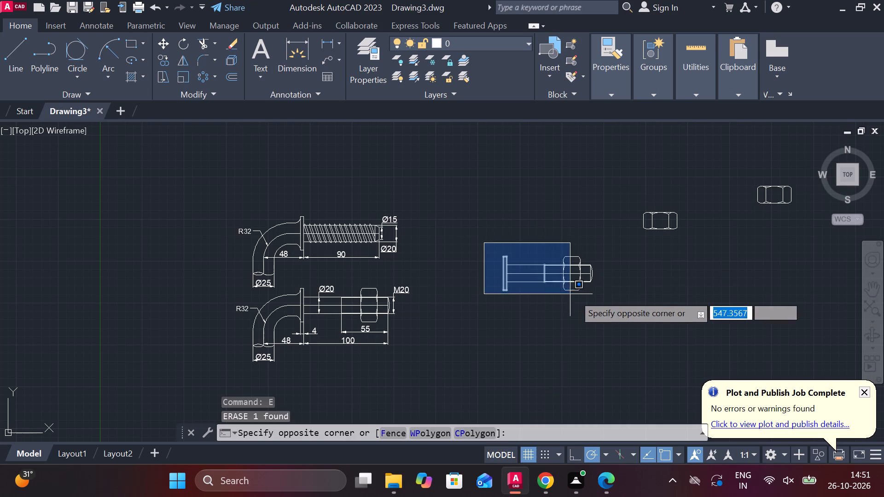
{"action": "left_click", "coordinate": [613, 308]}
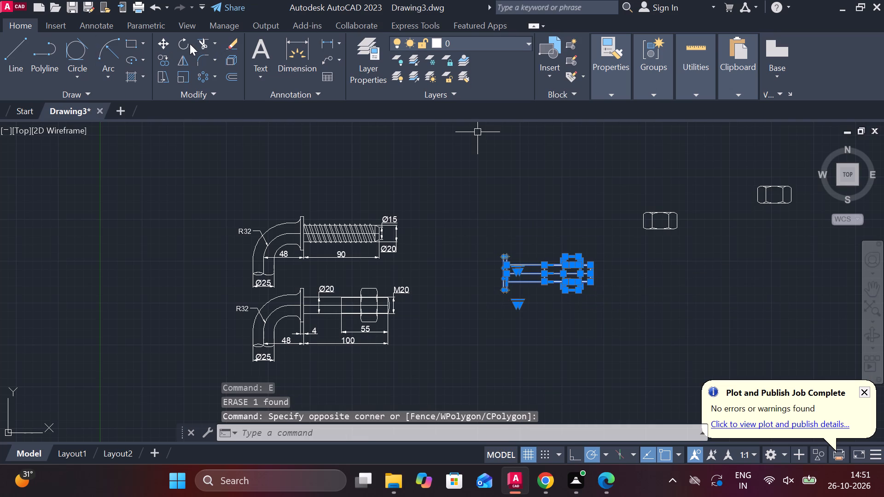
{"action": "left_click", "coordinate": [187, 44]}
{"action": "left_click", "coordinate": [512, 247]}
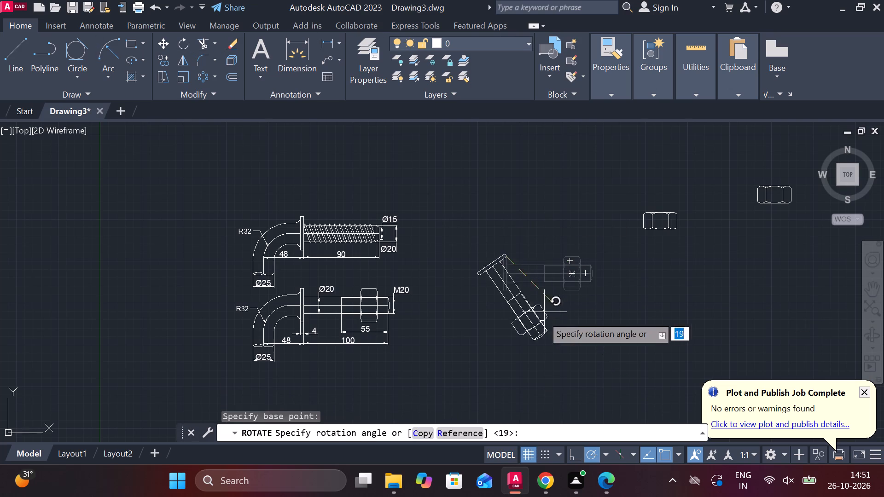
{"action": "left_click", "coordinate": [497, 335]}
{"action": "scroll", "coordinate": [535, 308], "scroll_direction": "up", "scroll_amount": 2}
{"action": "middle_click_drag", "start_coordinate": [528, 297], "coordinate": [586, 285]}
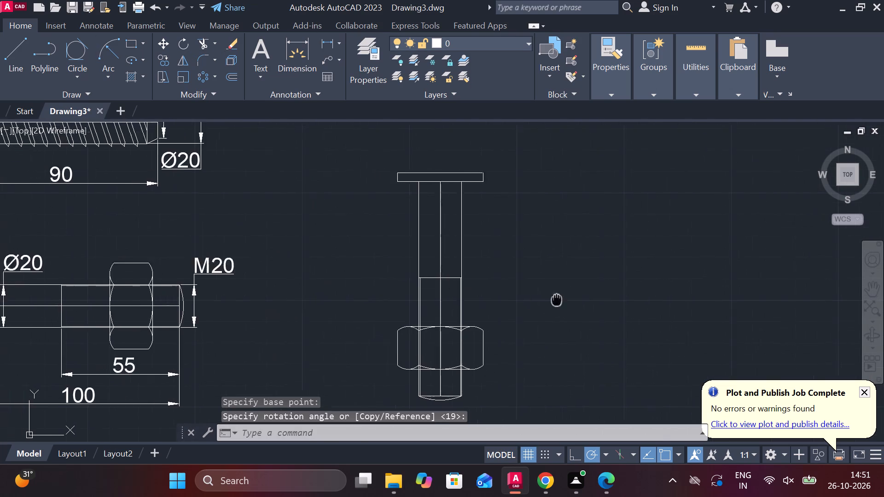
{"action": "middle_click_drag", "start_coordinate": [586, 285], "coordinate": [587, 284]}
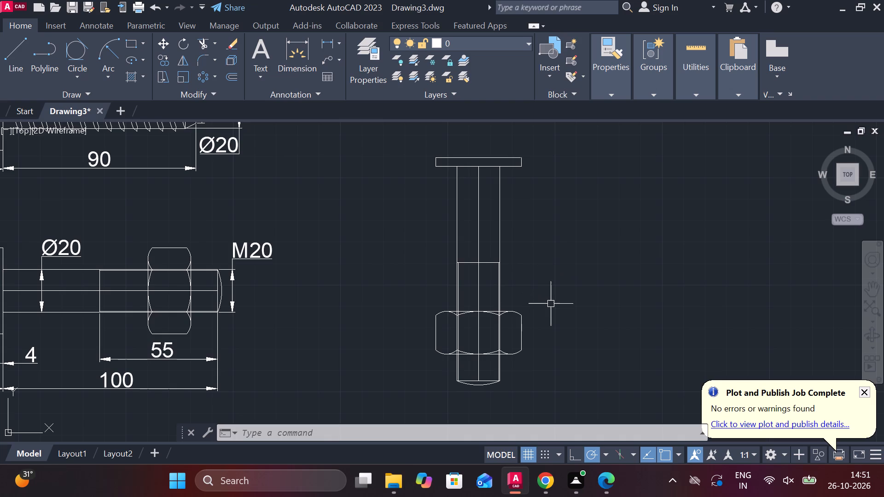
Draw a horizontal reference line outward to the right from the lower right corner of the vertical bolt's shank end.
{"action": "key", "text": "l"}
{"action": "key", "text": "Return"}
{"action": "left_click", "coordinate": [502, 380]}
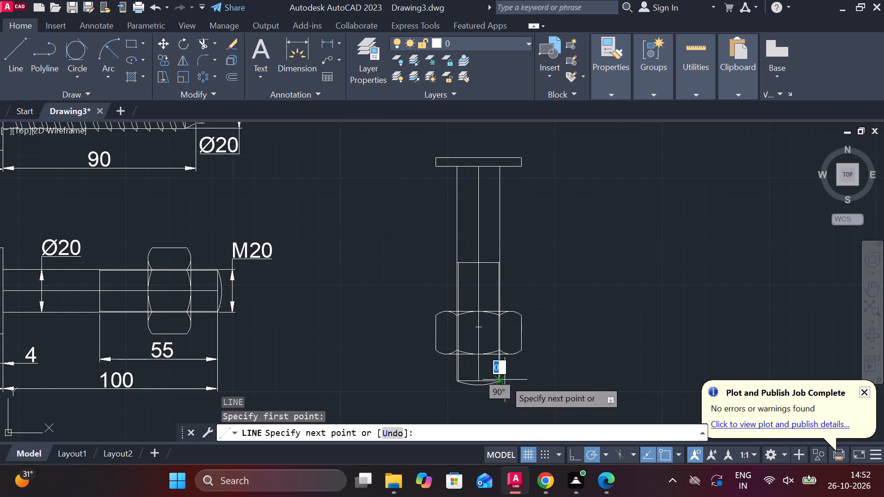
{"action": "left_click", "coordinate": [586, 375]}
{"action": "key", "text": "Escape"}
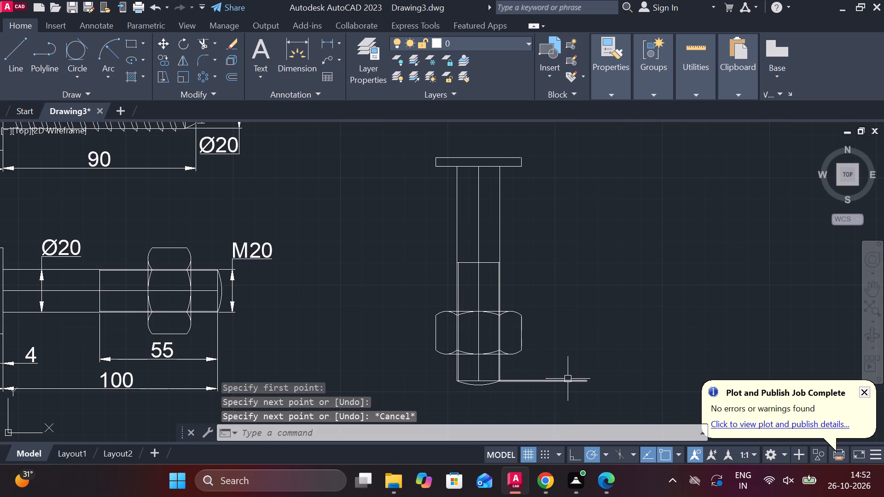
Offset the horizontal reference line upward by 40.
{"action": "left_click", "coordinate": [567, 381]}
{"action": "key", "text": "o"}
{"action": "key", "text": "Return"}
{"action": "key", "text": "Return"}
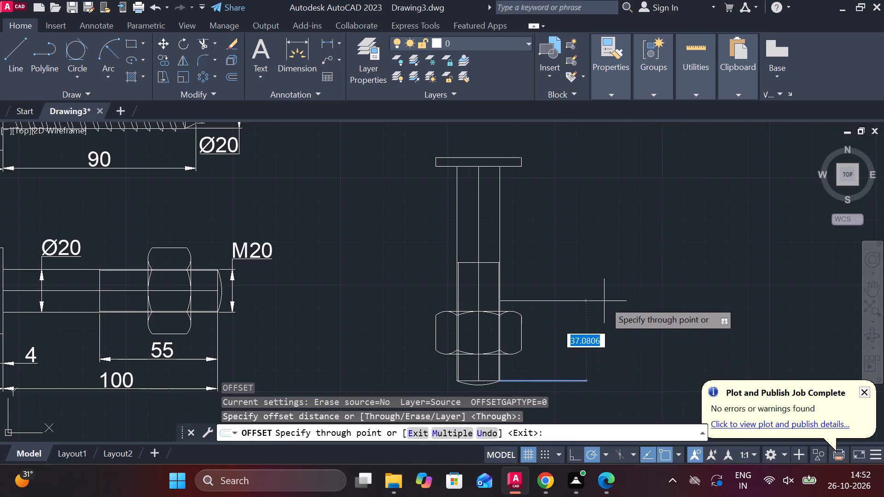
{"action": "type", "text": "40"}
{"action": "key", "text": "Return"}
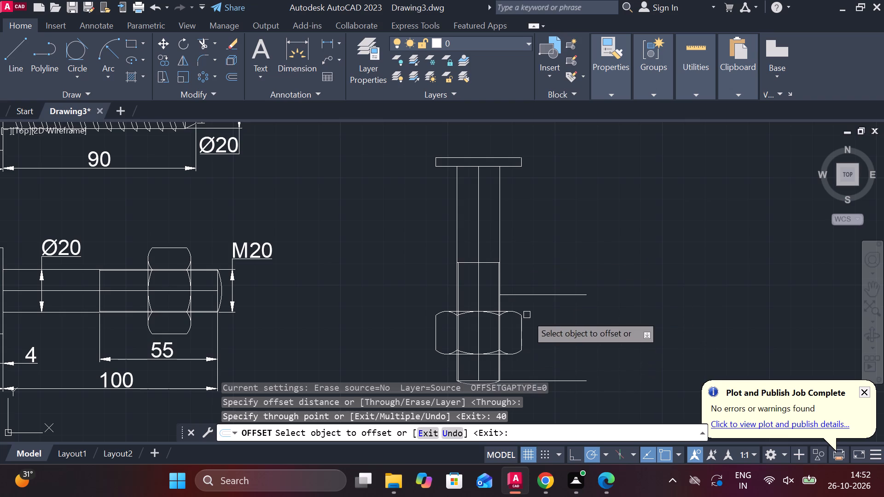
{"action": "key", "text": "Escape"}
Move the nut about 5 down along the vertical bolt's centreline, towards the tip.
{"action": "middle_click_drag", "start_coordinate": [559, 329], "coordinate": [561, 291]}
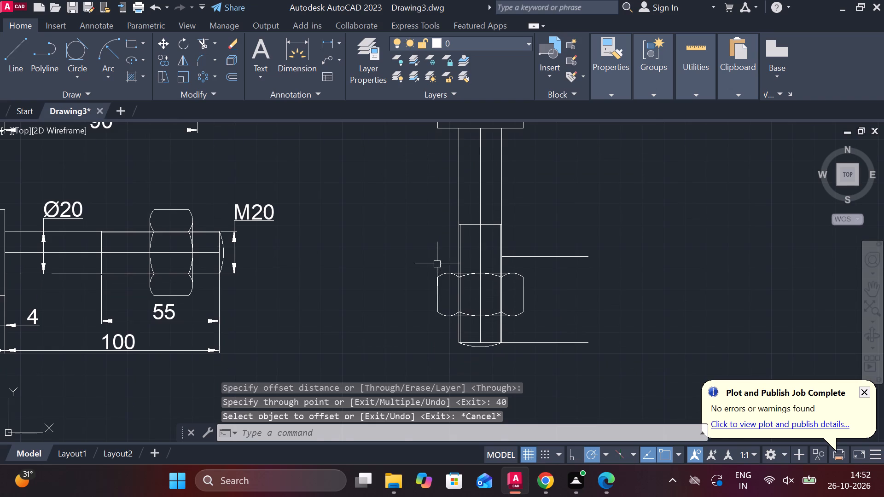
{"action": "left_click_drag", "start_coordinate": [437, 264], "coordinate": [437, 269]}
{"action": "left_click", "coordinate": [536, 324]}
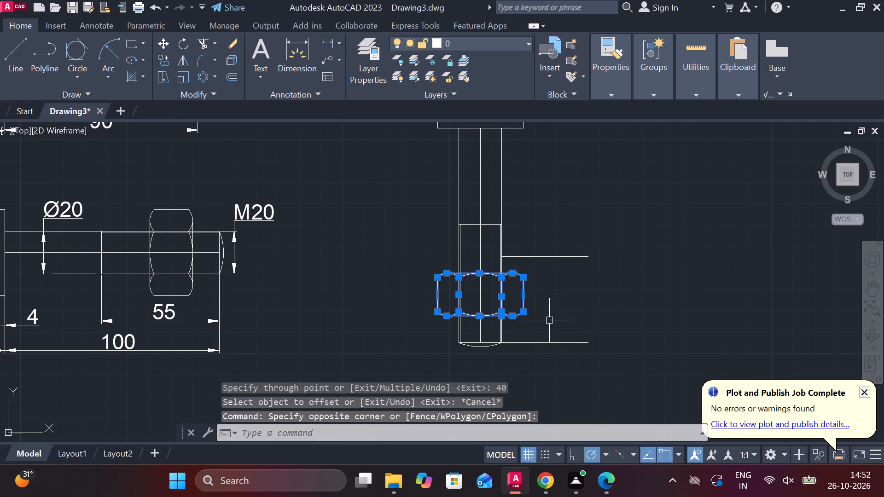
{"action": "key", "text": "m"}
{"action": "key", "text": "Return"}
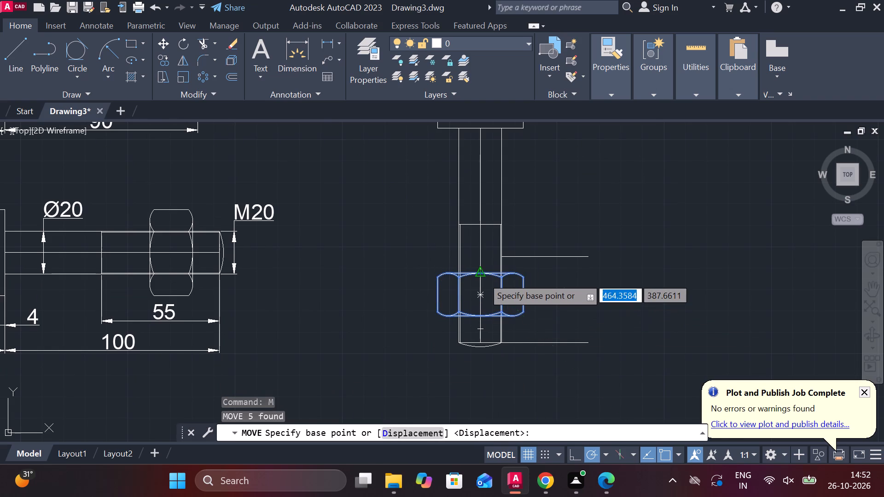
{"action": "left_click", "coordinate": [483, 277]}
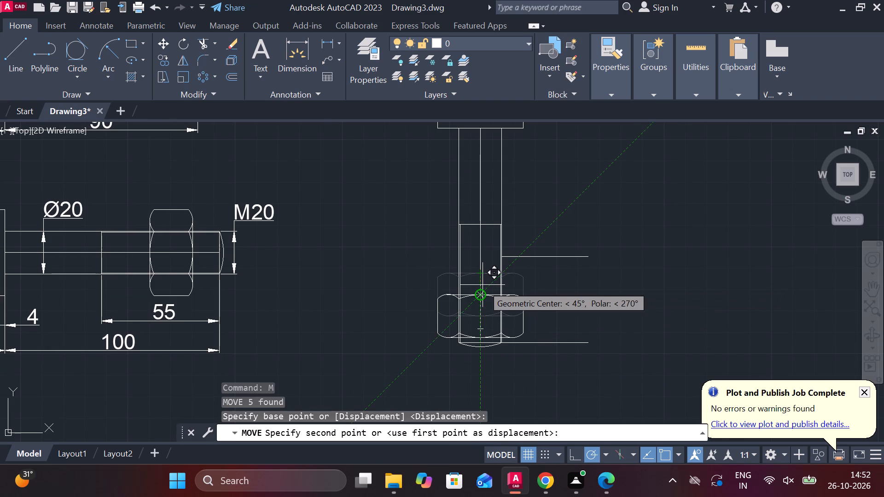
{"action": "scroll", "coordinate": [483, 278], "scroll_direction": "up", "scroll_amount": 2}
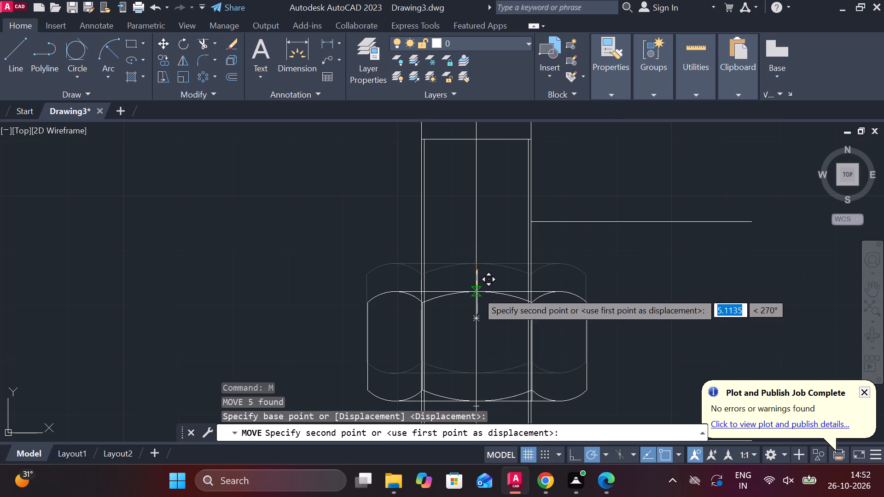
{"action": "left_click", "coordinate": [477, 292]}
{"action": "scroll", "coordinate": [515, 294], "scroll_direction": "down", "scroll_amount": 2}
{"action": "key", "text": "Escape"}
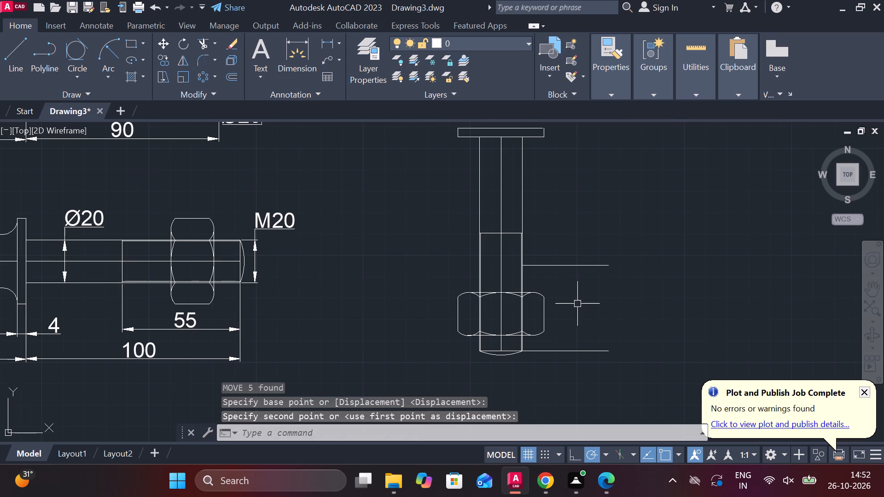
Erase the horizontal thread-end line across the vertical bolt's shank above the nut.
{"action": "left_click", "coordinate": [495, 230]}
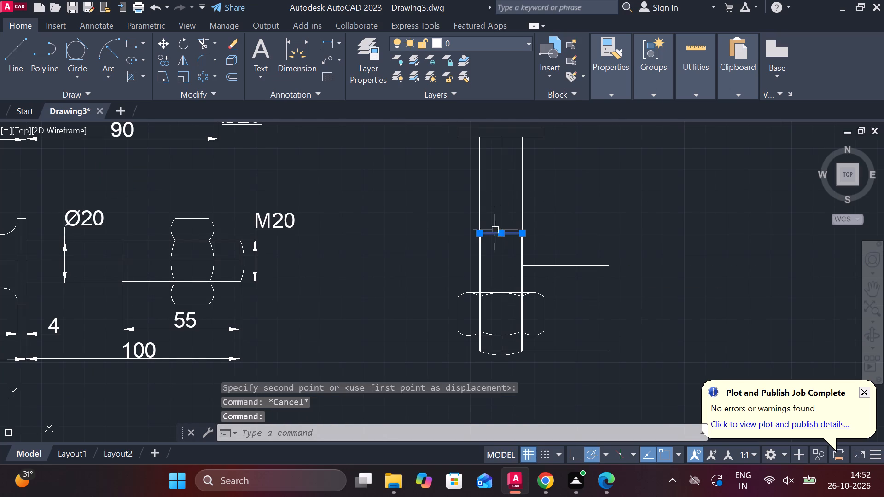
{"action": "type", "text": "E"}
{"action": "key", "text": "space"}
Stretch the offset line across the vertical bolt's shank and trim both overhanging ends at the shank edges.
{"action": "left_click", "coordinate": [553, 266]}
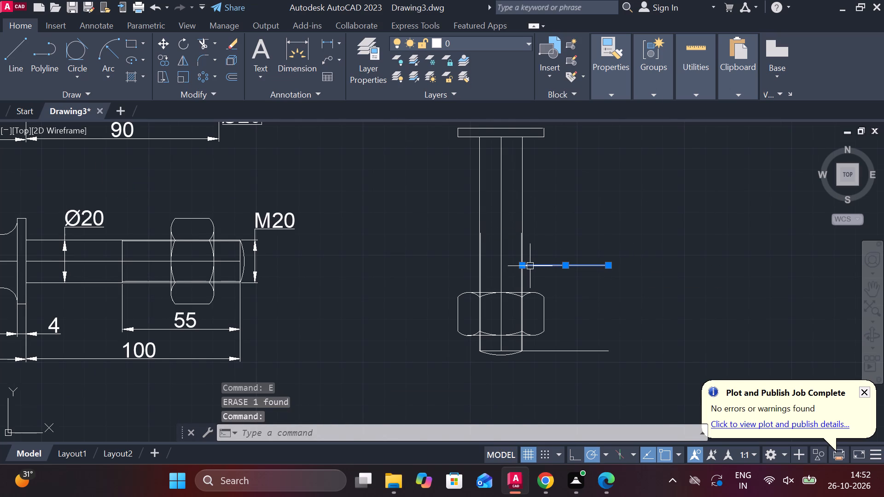
{"action": "left_click", "coordinate": [520, 266]}
{"action": "left_click", "coordinate": [441, 268]}
{"action": "key", "text": "Escape"}
{"action": "key", "text": "Escape"}
{"action": "type", "text": "TR"}
{"action": "key", "text": "space"}
{"action": "left_click", "coordinate": [548, 267]}
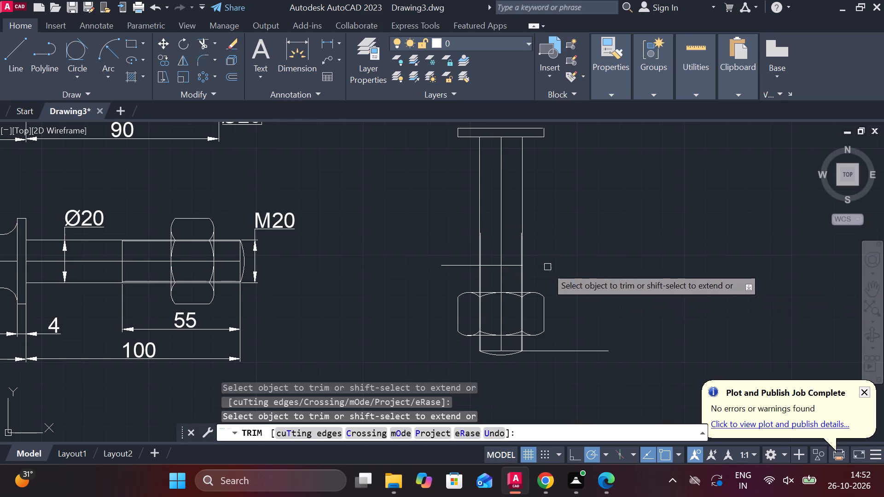
{"action": "left_click", "coordinate": [456, 266]}
Trim both inner thread lines where they run past the thread-end line on the vertical bolt's shank.
{"action": "scroll", "coordinate": [502, 248], "scroll_direction": "up", "scroll_amount": 2}
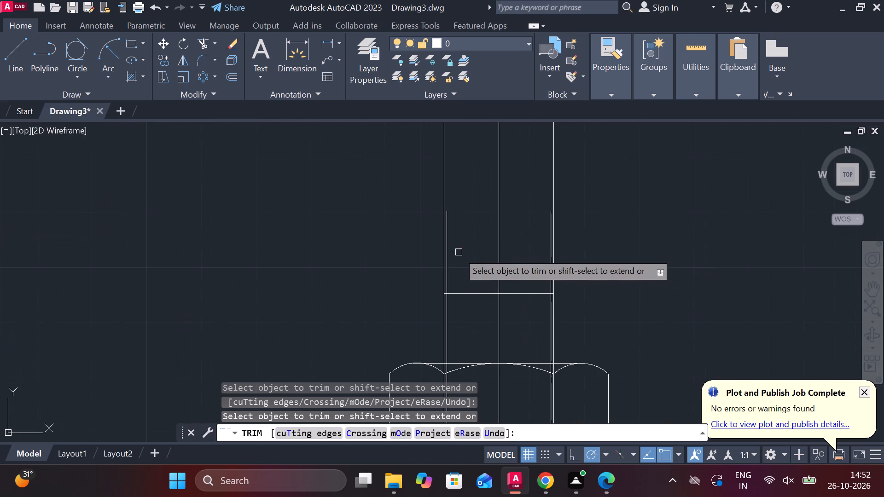
{"action": "left_click", "coordinate": [449, 253]}
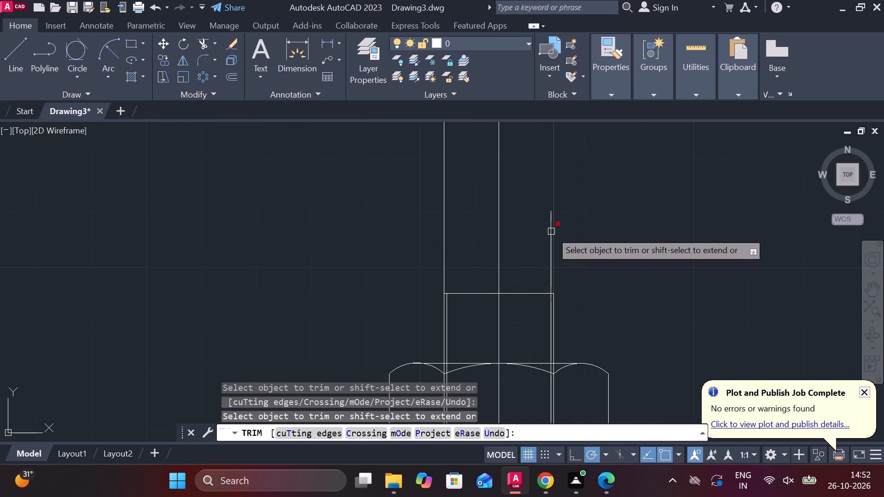
{"action": "left_click", "coordinate": [549, 233]}
{"action": "scroll", "coordinate": [641, 241], "scroll_direction": "down", "scroll_amount": 2}
{"action": "key", "text": "Escape"}
Move the flange 60 down the vertical bolt's centreline so its lower edge sits on the thread-end line.
{"action": "middle_click_drag", "start_coordinate": [647, 267], "coordinate": [647, 303]}
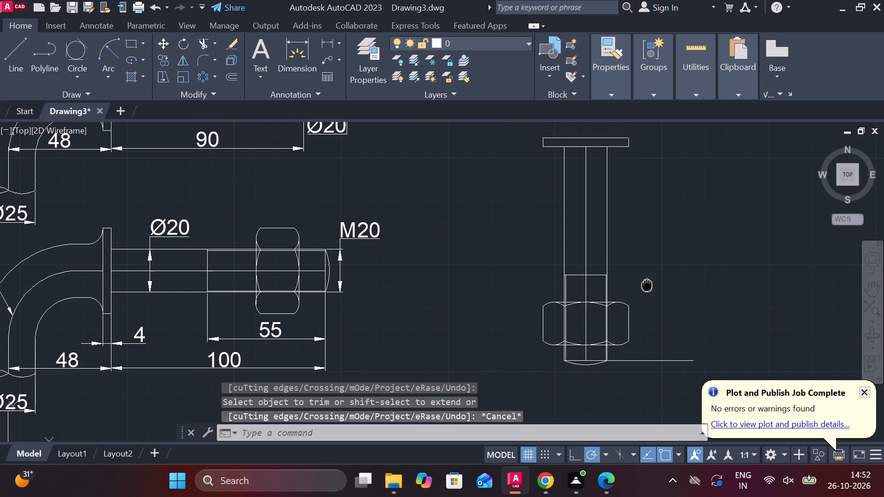
{"action": "middle_click_drag", "start_coordinate": [647, 303], "coordinate": [645, 314]}
{"action": "left_click", "coordinate": [531, 161]}
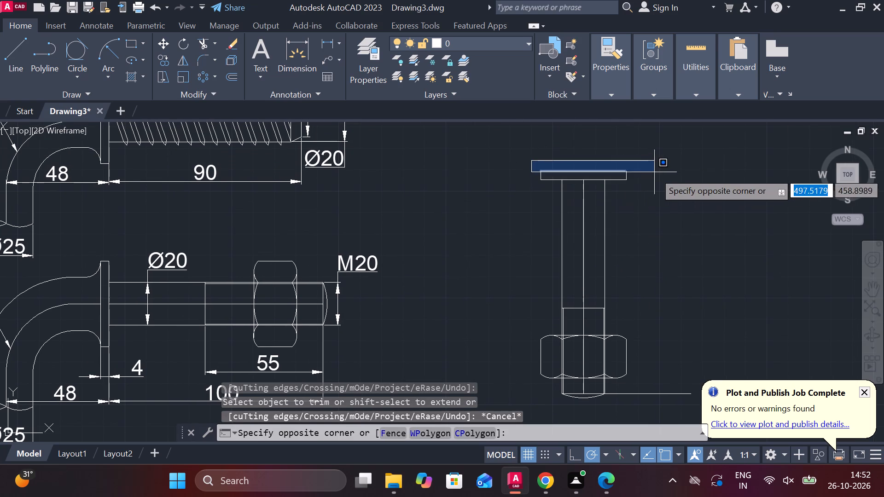
{"action": "left_click", "coordinate": [654, 184]}
{"action": "key", "text": "m"}
{"action": "key", "text": "Return"}
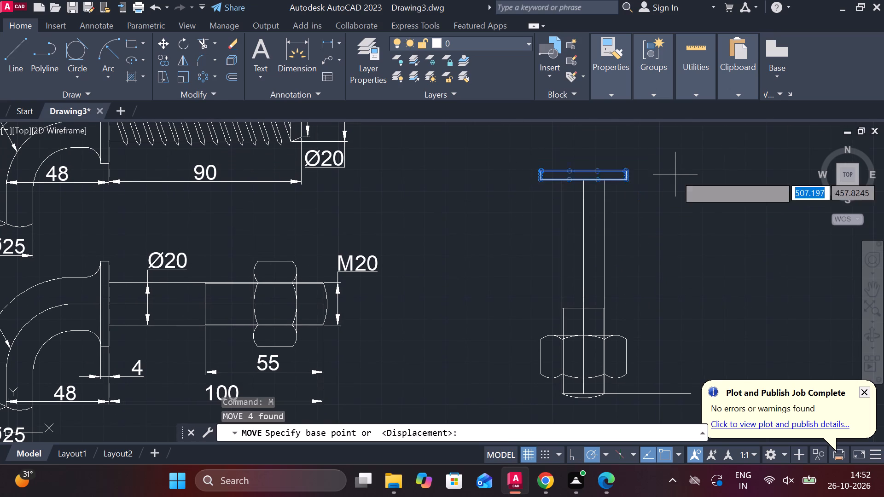
{"action": "left_click", "coordinate": [583, 181]}
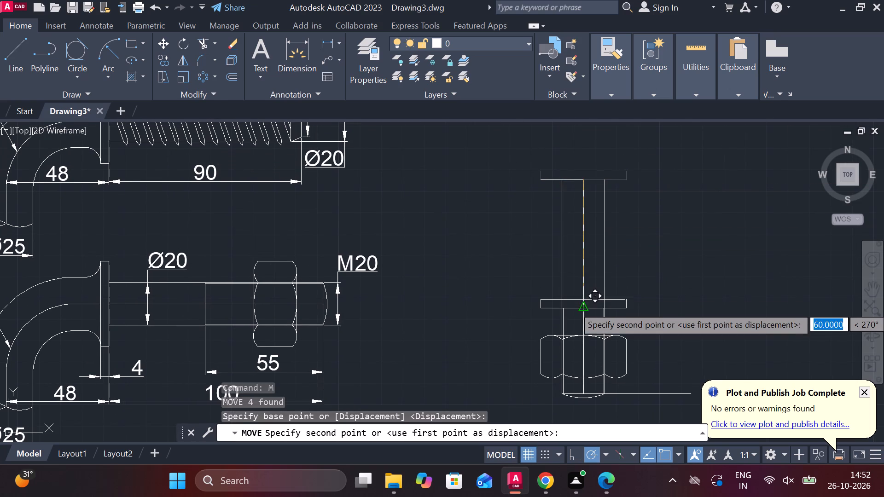
{"action": "left_click", "coordinate": [584, 306]}
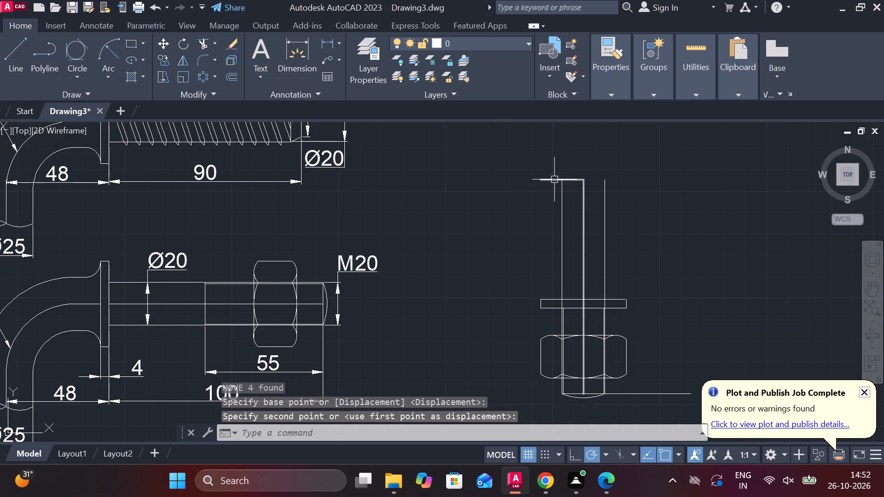
{"action": "left_click", "coordinate": [553, 178]}
{"action": "key", "text": "Escape"}
Extend the moved flange's upper edge to close the gap at its right-hand side.
{"action": "scroll", "coordinate": [648, 305], "scroll_direction": "up", "scroll_amount": 3}
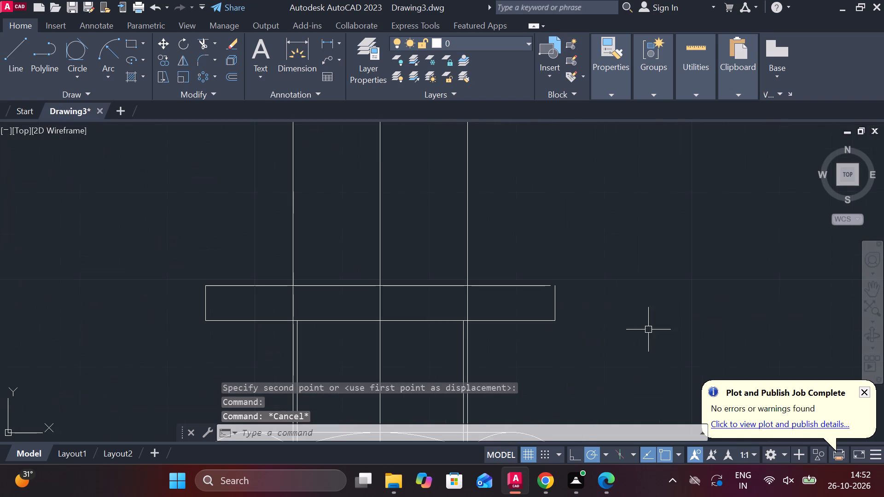
{"action": "type", "text": "EX"}
{"action": "key", "text": "space"}
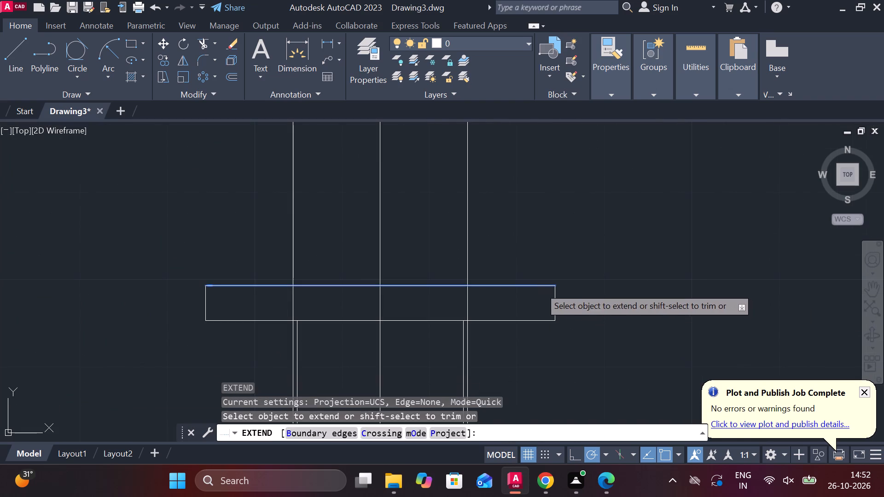
{"action": "left_click", "coordinate": [540, 287]}
{"action": "scroll", "coordinate": [605, 285], "scroll_direction": "down", "scroll_amount": 1}
{"action": "key", "text": "Escape"}
{"action": "scroll", "coordinate": [426, 183], "scroll_direction": "down", "scroll_amount": 2}
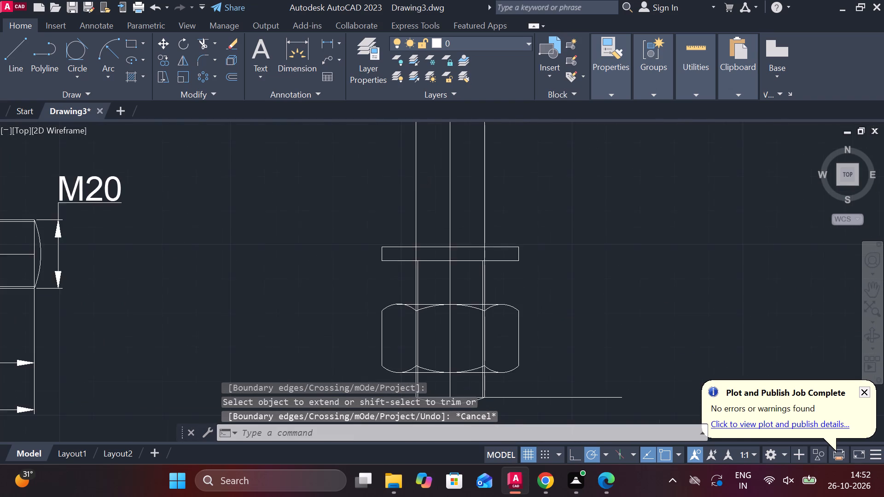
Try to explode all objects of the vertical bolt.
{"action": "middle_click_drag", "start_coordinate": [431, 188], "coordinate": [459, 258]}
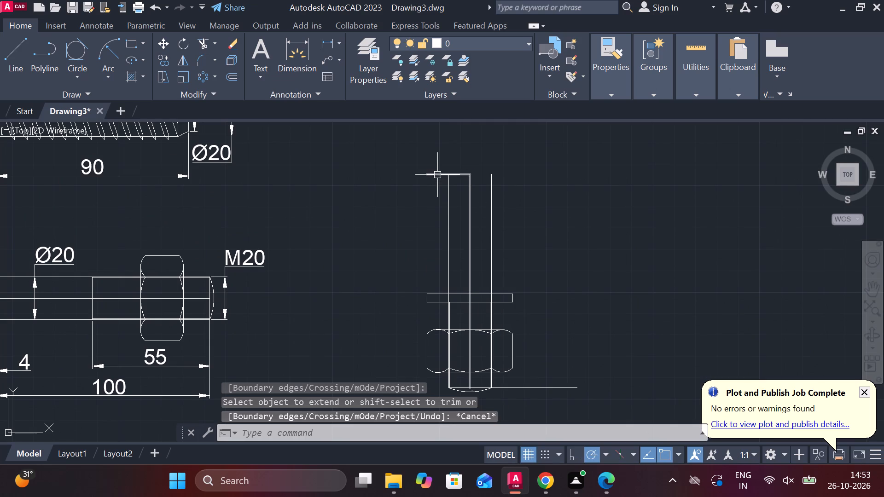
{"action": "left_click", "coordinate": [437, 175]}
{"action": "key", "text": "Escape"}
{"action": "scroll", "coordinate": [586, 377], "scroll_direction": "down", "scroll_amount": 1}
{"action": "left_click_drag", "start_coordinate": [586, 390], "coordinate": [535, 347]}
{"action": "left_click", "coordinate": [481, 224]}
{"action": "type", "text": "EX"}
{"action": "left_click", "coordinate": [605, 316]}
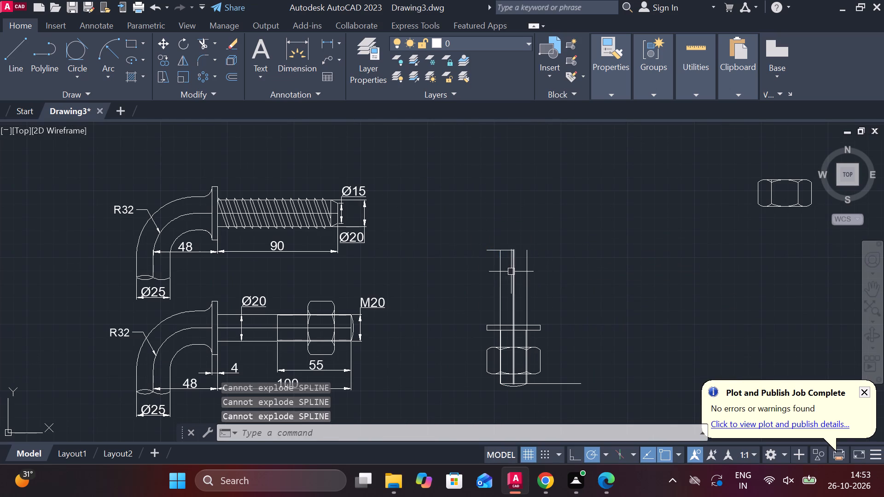
Erase the leftover short horizontal line at the top of the vertical bolt's shank.
{"action": "left_click", "coordinate": [504, 252]}
{"action": "key", "text": "e"}
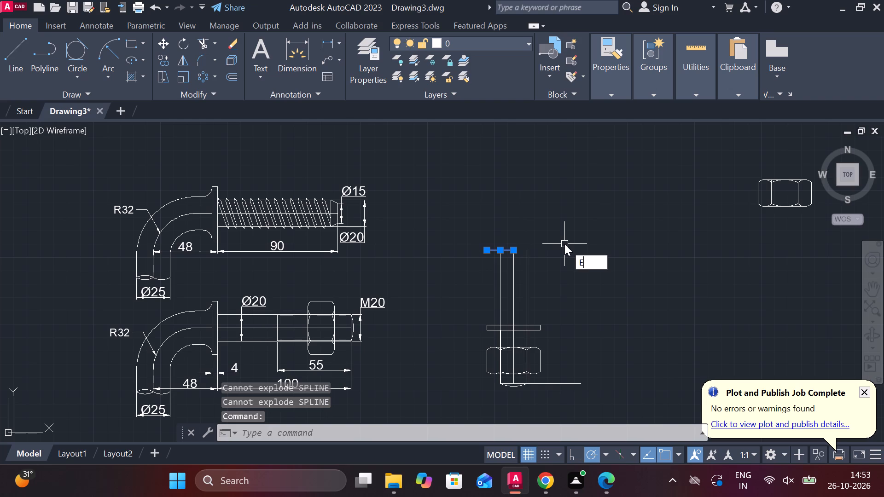
{"action": "key", "text": "Escape"}
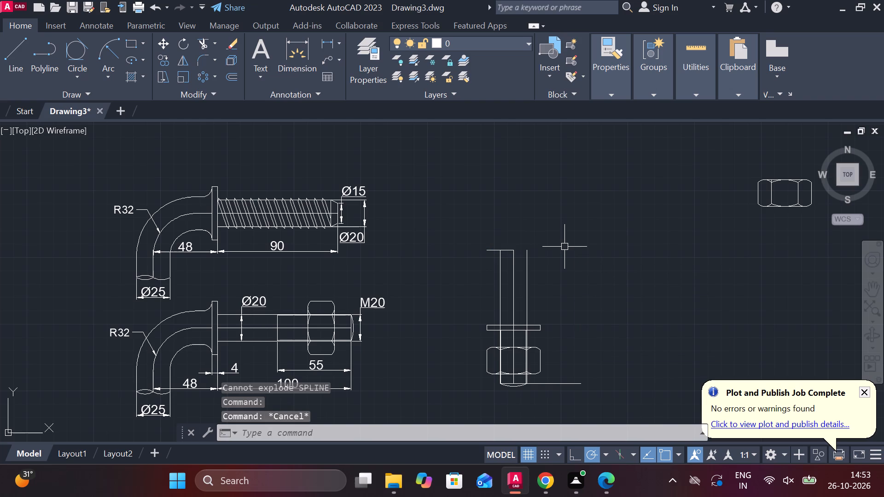
{"action": "left_click", "coordinate": [490, 251]}
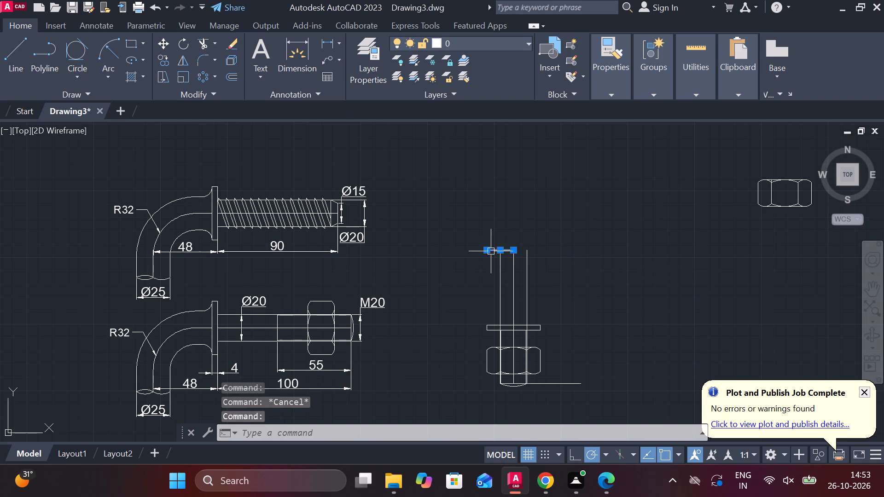
{"action": "type", "text": "E"}
{"action": "key", "text": "space"}
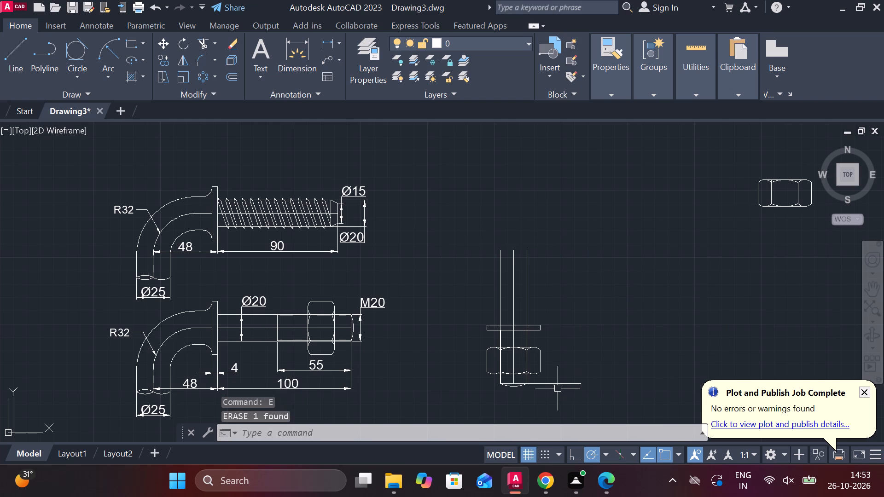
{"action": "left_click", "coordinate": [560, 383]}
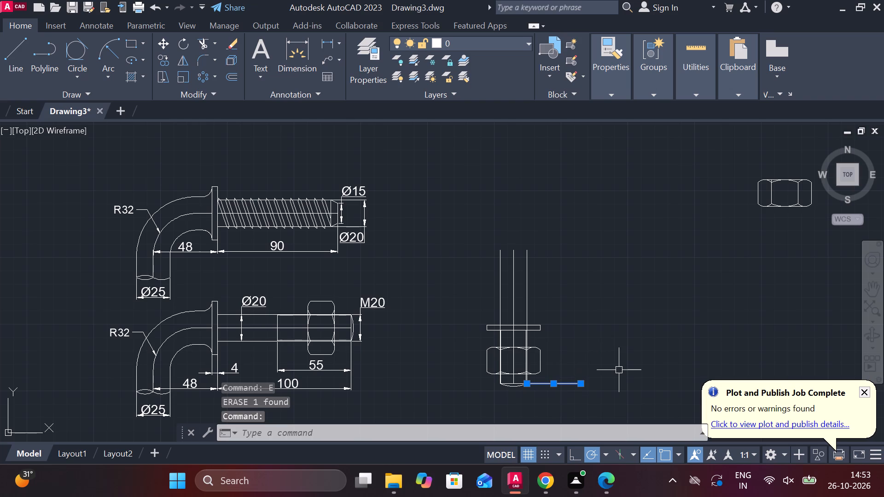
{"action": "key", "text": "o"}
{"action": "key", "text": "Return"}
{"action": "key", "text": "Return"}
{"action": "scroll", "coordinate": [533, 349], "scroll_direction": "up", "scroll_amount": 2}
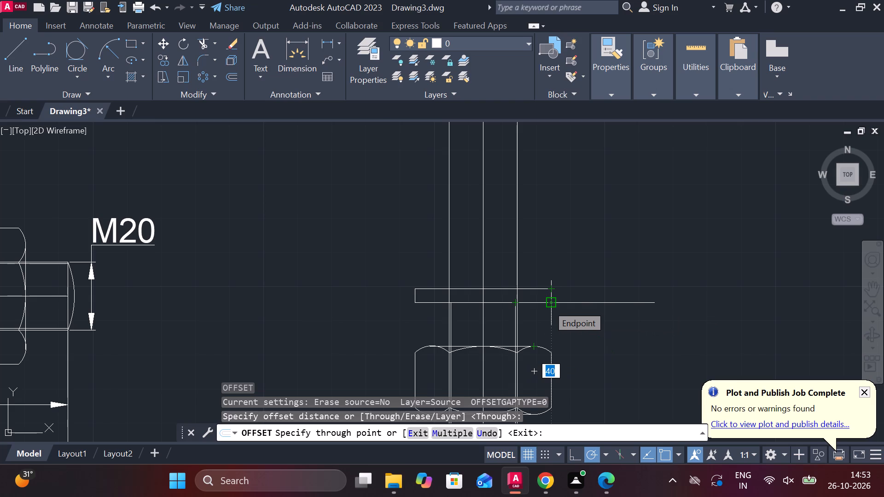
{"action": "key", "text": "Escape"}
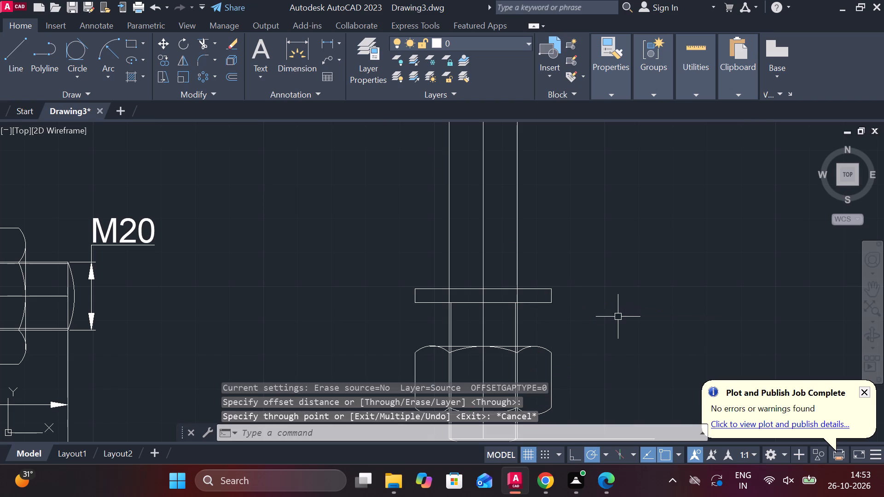
Draw a horizontal reference line about 20 long outward from the flange's lower right corner.
{"action": "key", "text": "l"}
{"action": "key", "text": "Return"}
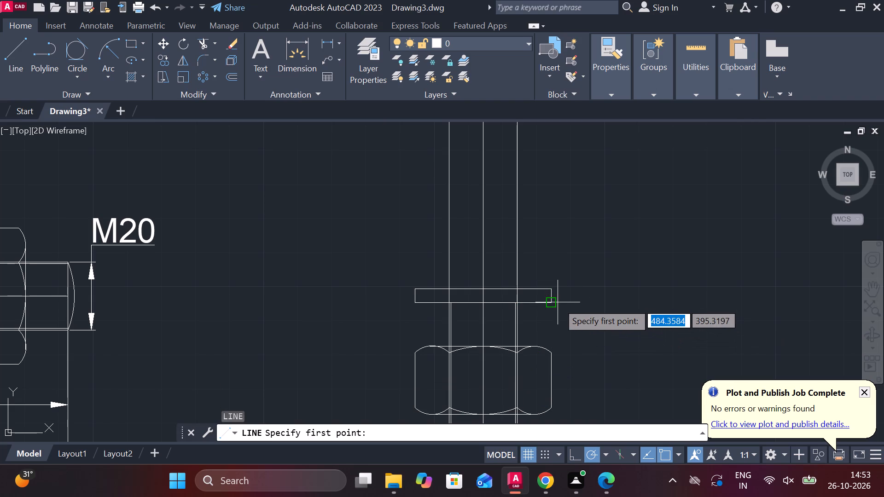
{"action": "left_click", "coordinate": [558, 302]}
{"action": "left_click", "coordinate": [619, 296]}
{"action": "key", "text": "Escape"}
Offset the flange's horizontal reference line upward by 75.
{"action": "double_click", "coordinate": [583, 302]}
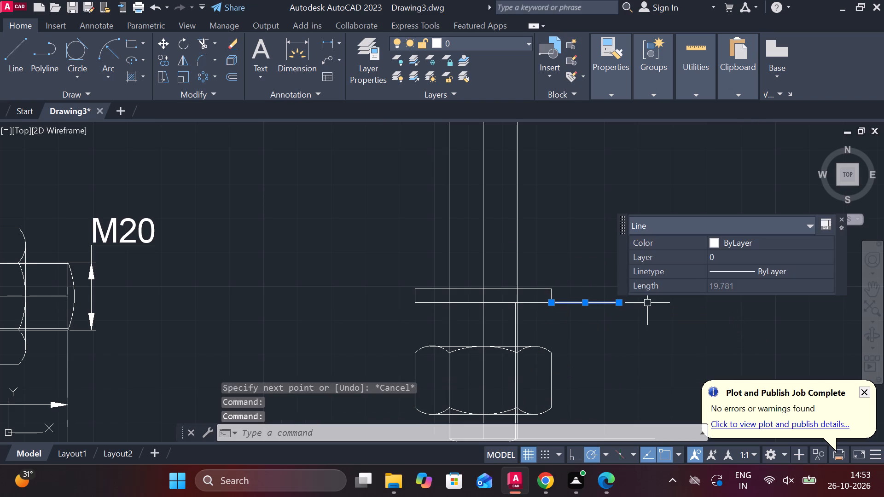
{"action": "key", "text": "o"}
{"action": "key", "text": "Return"}
{"action": "key", "text": "Return"}
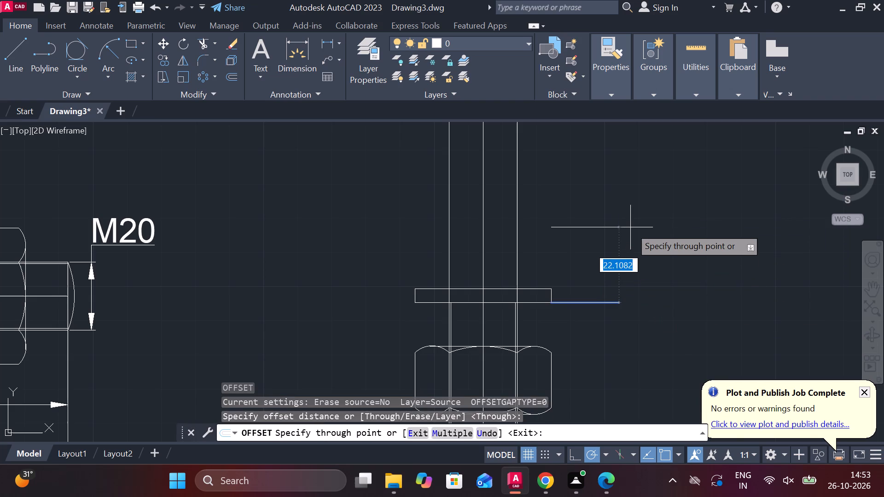
{"action": "type", "text": "75"}
{"action": "key", "text": "Return"}
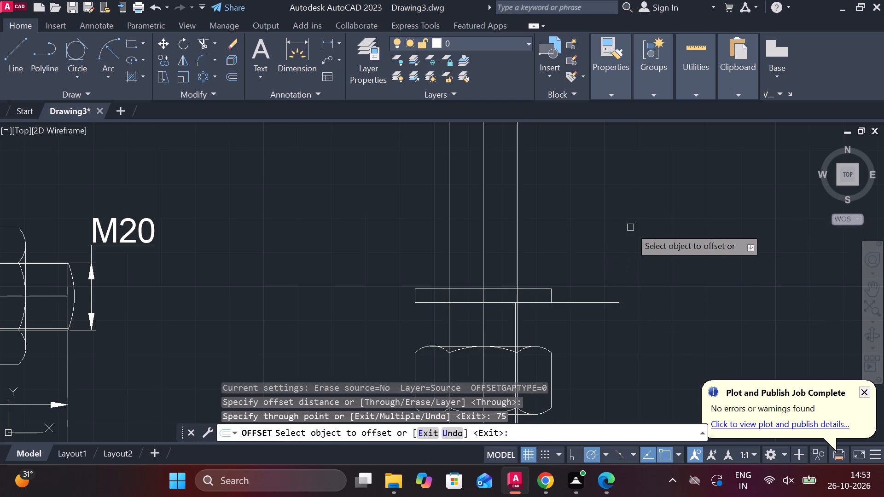
{"action": "scroll", "coordinate": [659, 244], "scroll_direction": "down", "scroll_amount": 1}
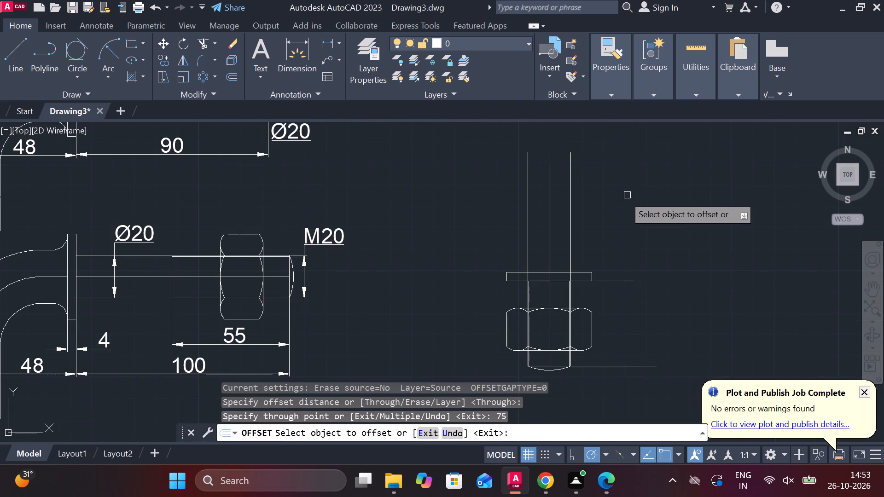
{"action": "scroll", "coordinate": [615, 197], "scroll_direction": "down", "scroll_amount": 1}
{"action": "middle_click_drag", "start_coordinate": [612, 202], "coordinate": [592, 231]}
{"action": "middle_click_drag", "start_coordinate": [589, 233], "coordinate": [587, 239]}
{"action": "key", "text": "Escape"}
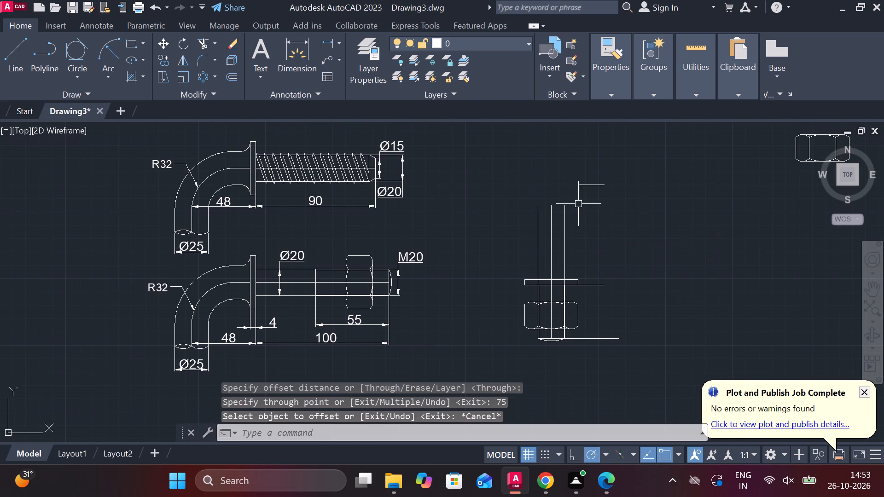
Lengthen the offset line leftward so it spans the full width above the vertical bolt's shank.
{"action": "left_click", "coordinate": [591, 185]}
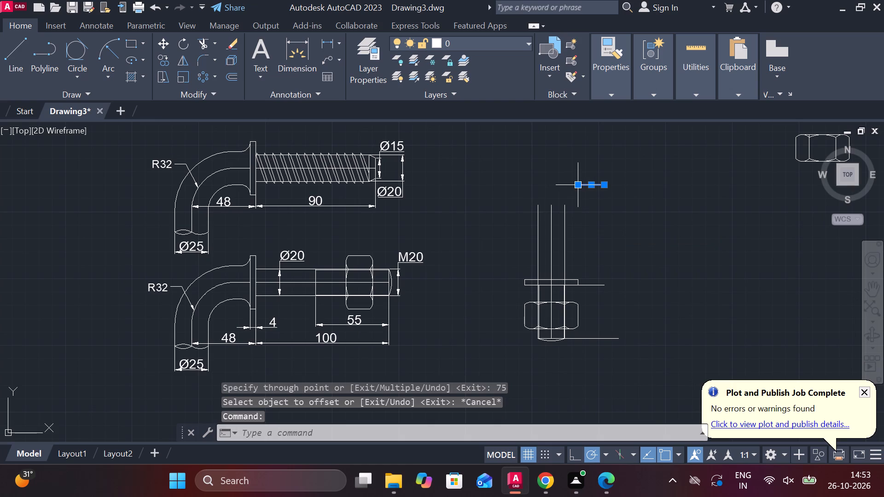
{"action": "left_click", "coordinate": [608, 215]}
{"action": "left_click", "coordinate": [512, 212]}
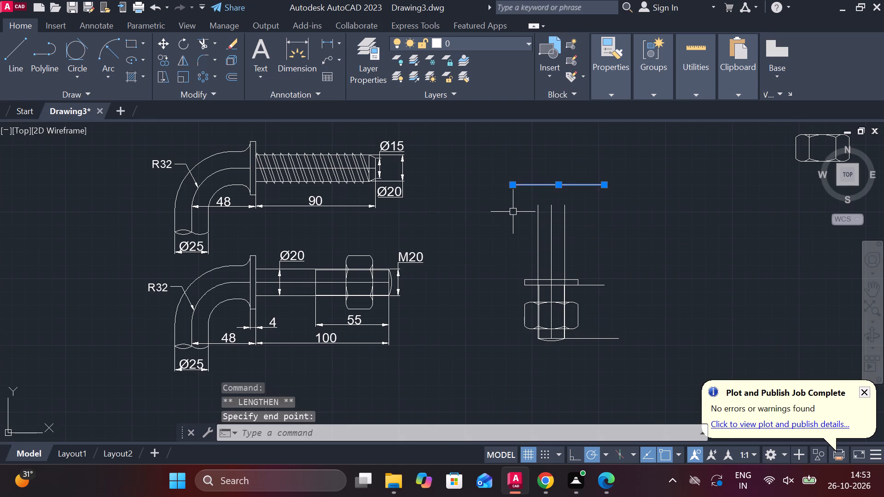
{"action": "key", "text": "Escape"}
Extend the vertical bolt's shank lines up to the offset horizontal line.
{"action": "type", "text": "EX"}
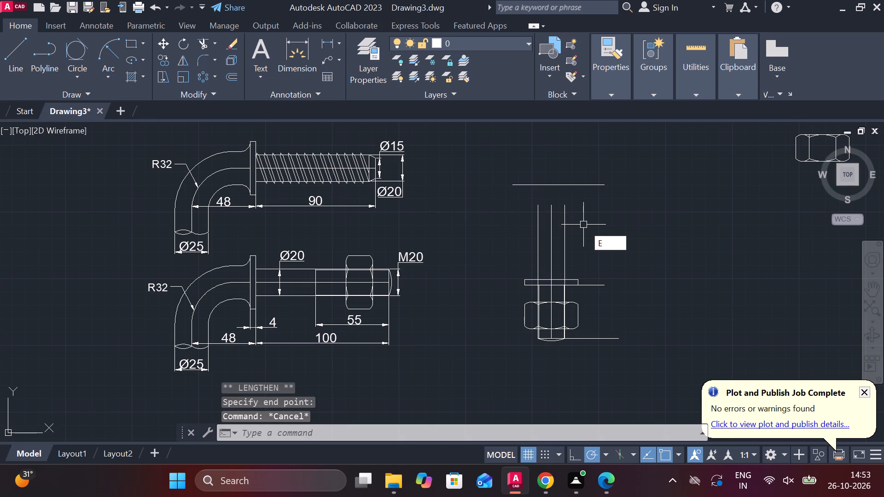
{"action": "left_click", "coordinate": [768, 481]}
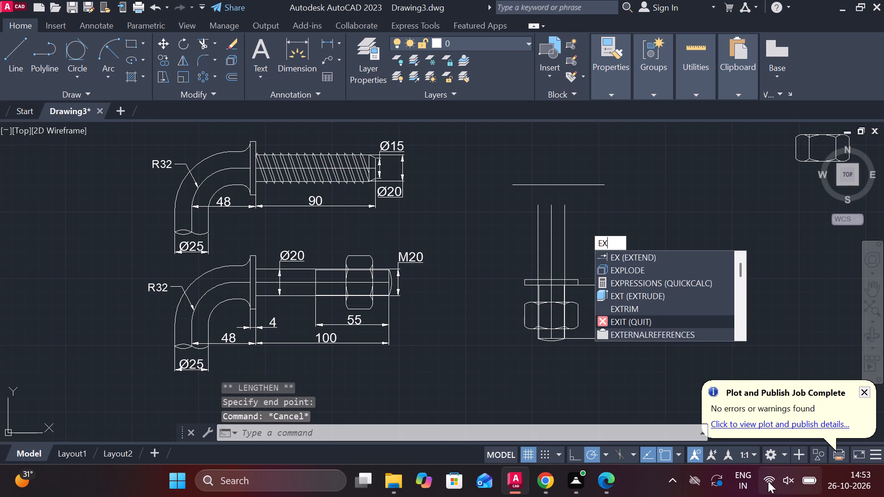
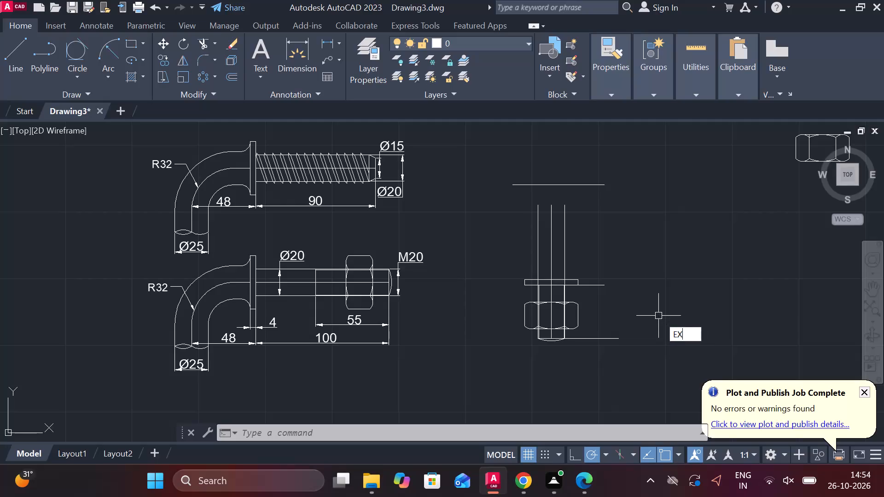
Extend the bolt's three vertical lines up to the upper horizontal line.
{"action": "key", "text": "space"}
{"action": "left_click_drag", "start_coordinate": [602, 235], "coordinate": [513, 226]}
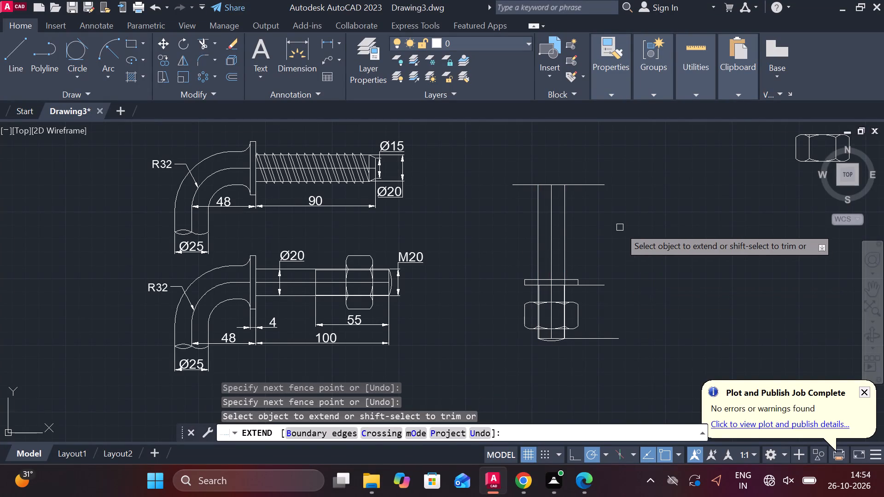
{"action": "scroll", "coordinate": [581, 203], "scroll_direction": "up", "scroll_amount": 1}
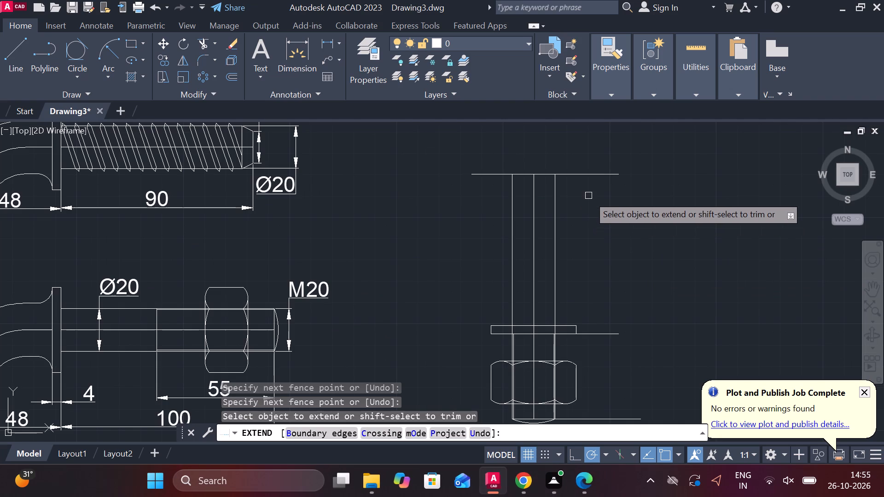
{"action": "key", "text": "Escape"}
Offset the upper horizontal line 8 units downward.
{"action": "left_click", "coordinate": [581, 177]}
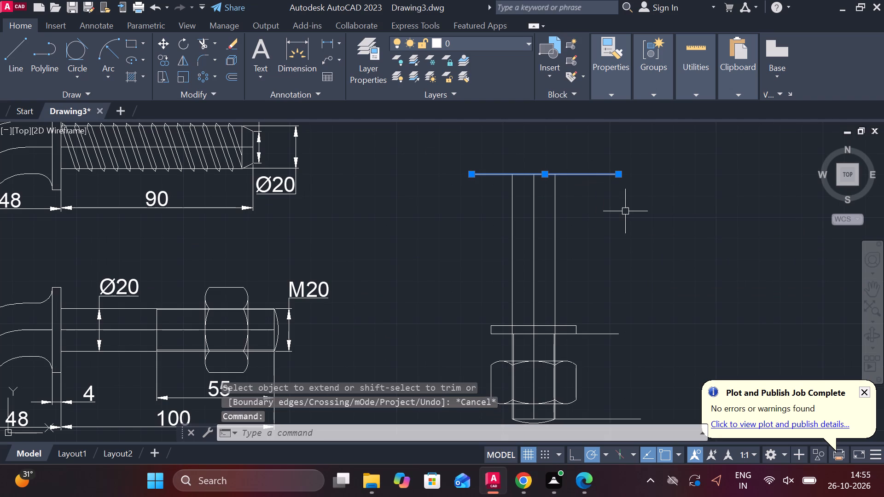
{"action": "key", "text": "o"}
{"action": "key", "text": "Return"}
{"action": "key", "text": "Return"}
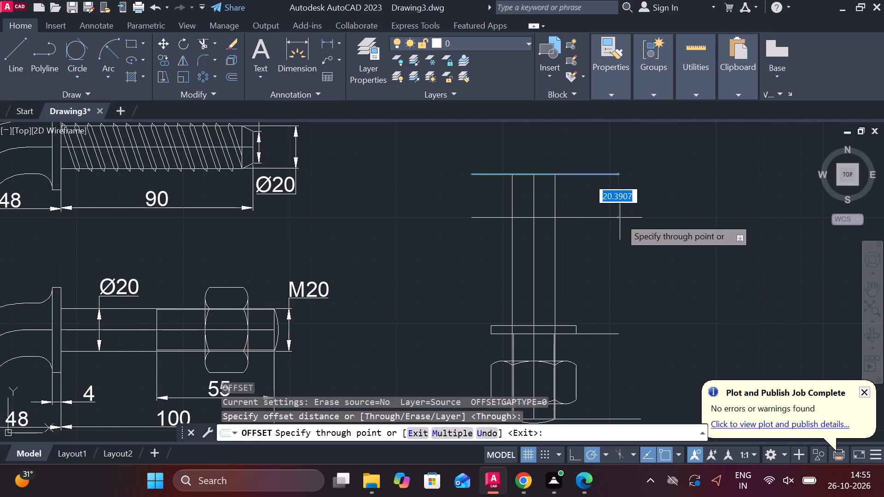
{"action": "key", "text": "8"}
{"action": "key", "text": "Return"}
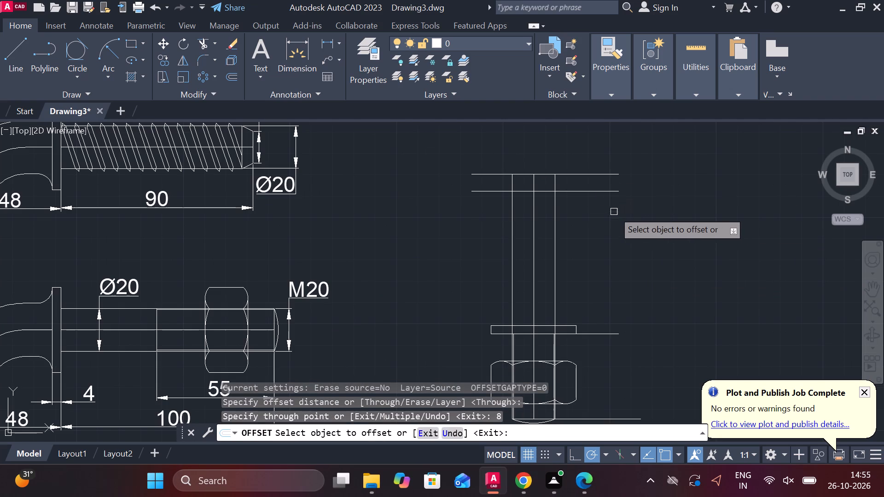
{"action": "key", "text": "Escape"}
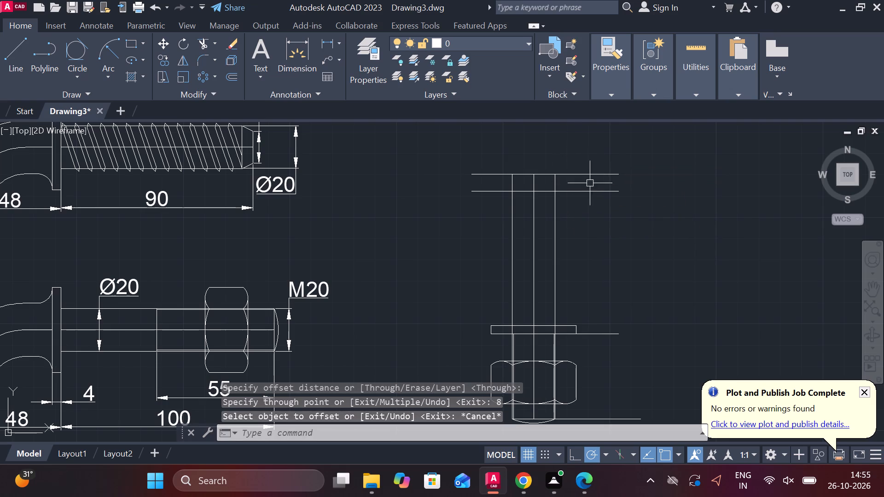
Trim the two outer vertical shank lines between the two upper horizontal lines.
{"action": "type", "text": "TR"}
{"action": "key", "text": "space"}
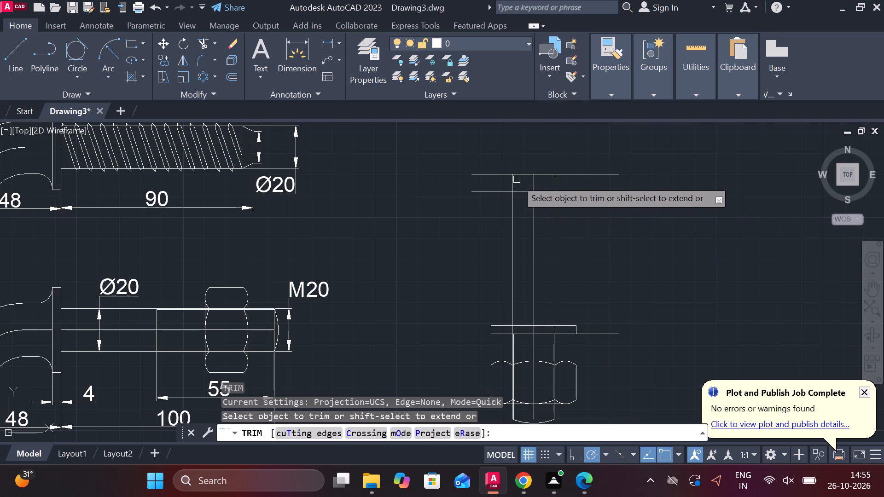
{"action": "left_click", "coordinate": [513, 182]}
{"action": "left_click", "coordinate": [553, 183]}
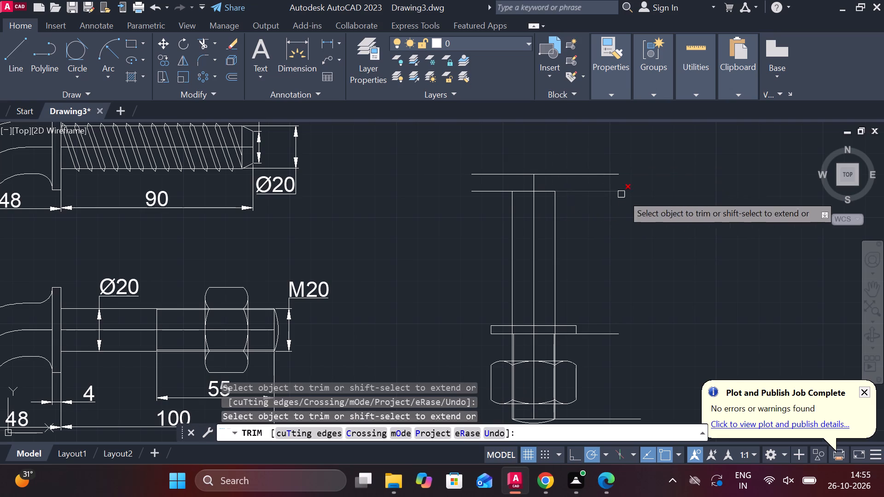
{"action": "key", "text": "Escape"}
Draw a short vertical line upward from where the centre line meets the upper horizontal line.
{"action": "key", "text": "l"}
{"action": "key", "text": "Return"}
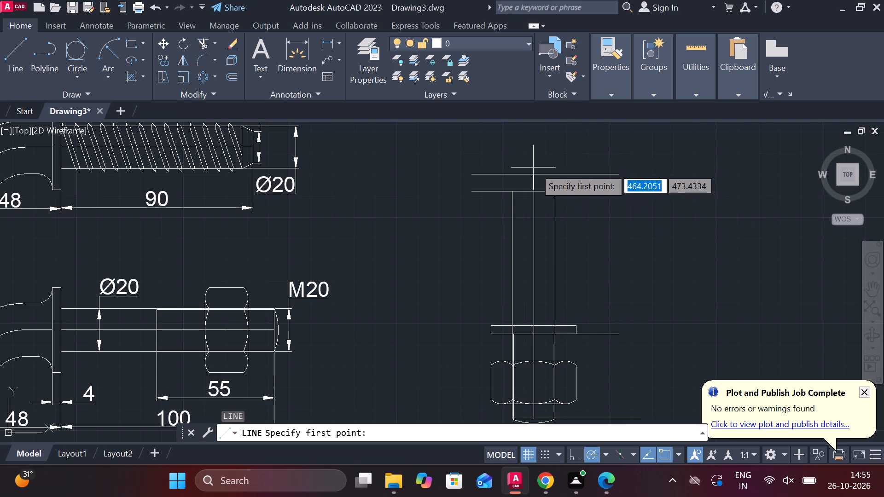
{"action": "left_click", "coordinate": [534, 170]}
{"action": "left_click", "coordinate": [533, 153]}
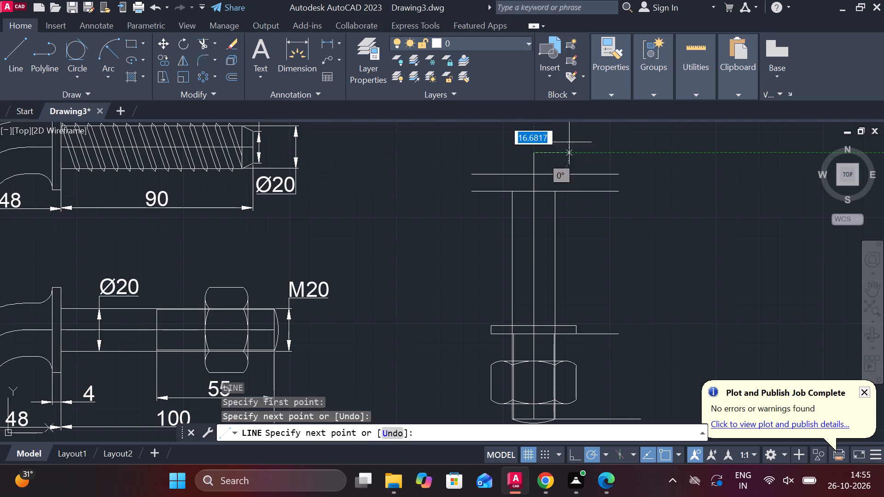
{"action": "key", "text": "Escape"}
Offset the short vertical line above the upper horizontal line 10 units to each side.
{"action": "left_click", "coordinate": [535, 156]}
{"action": "key", "text": "o"}
{"action": "key", "text": "Return"}
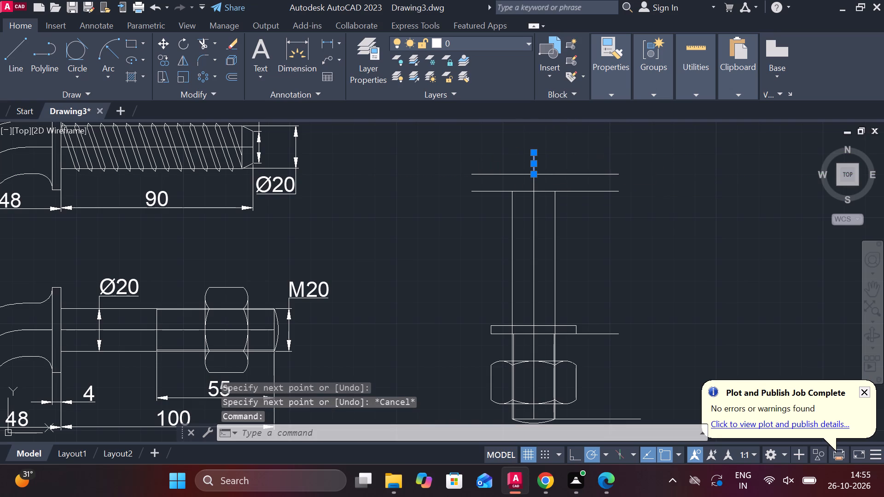
{"action": "key", "text": "Return"}
{"action": "type", "text": "10"}
{"action": "key", "text": "Return"}
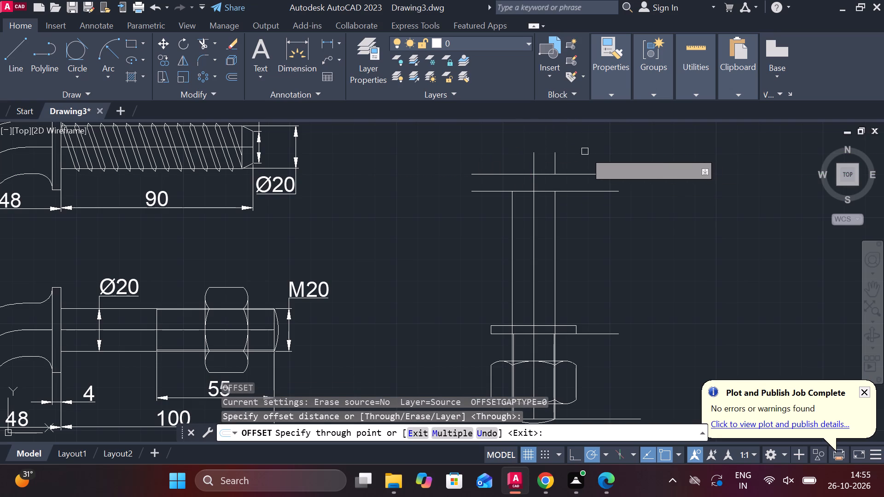
{"action": "scroll", "coordinate": [546, 174], "scroll_direction": "up", "scroll_amount": 2}
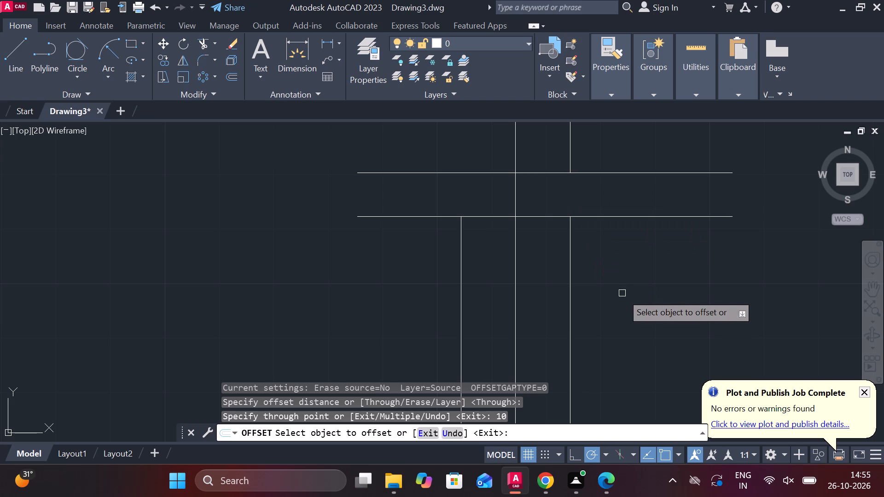
{"action": "left_click", "coordinate": [514, 157]}
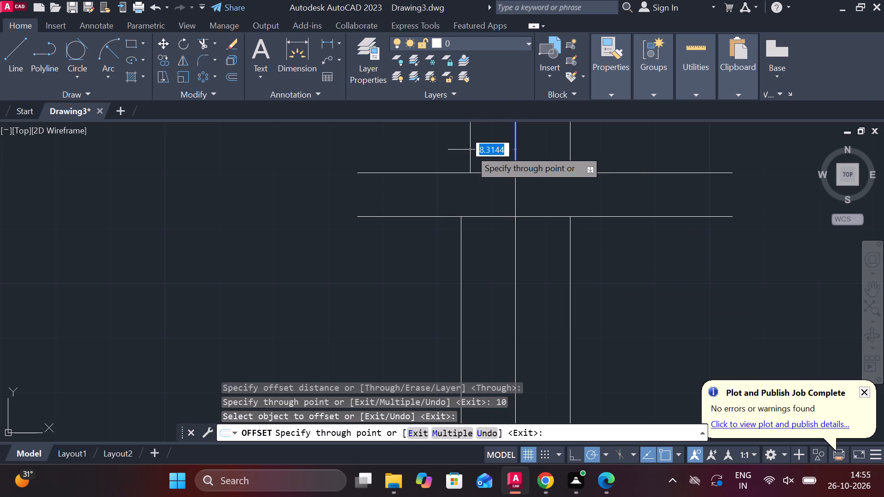
{"action": "type", "text": "10"}
{"action": "key", "text": "Return"}
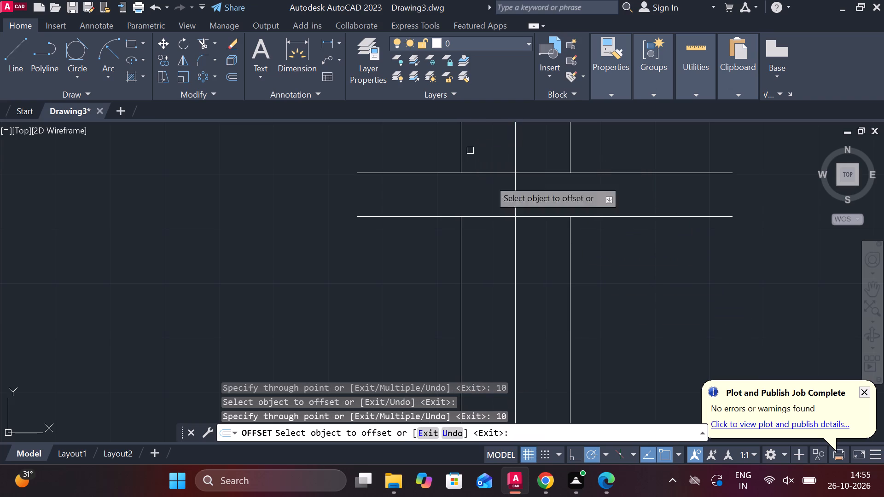
{"action": "scroll", "coordinate": [559, 266], "scroll_direction": "down", "scroll_amount": 2}
{"action": "middle_click_drag", "start_coordinate": [568, 286], "coordinate": [562, 239]}
{"action": "key", "text": "Escape"}
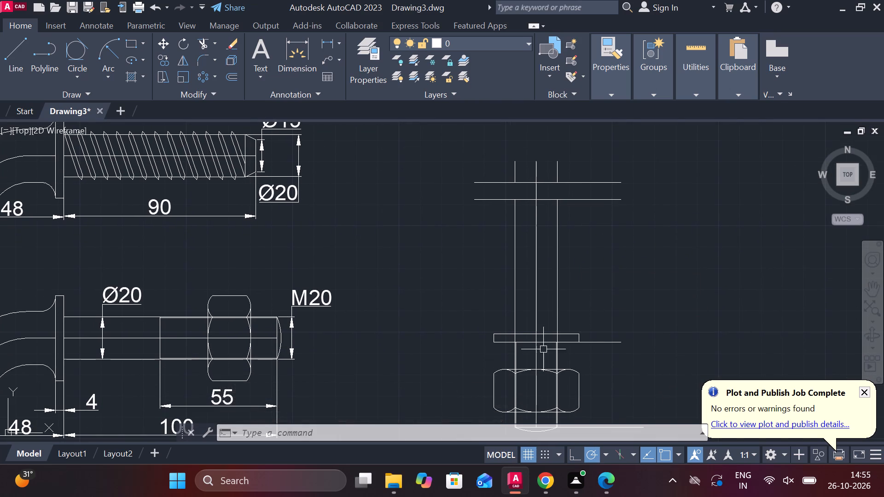
Trim the two outer shank lines inside the washer rectangle above the nut.
{"action": "scroll", "coordinate": [601, 349], "scroll_direction": "up", "scroll_amount": 1}
{"action": "type", "text": "TR"}
{"action": "key", "text": "space"}
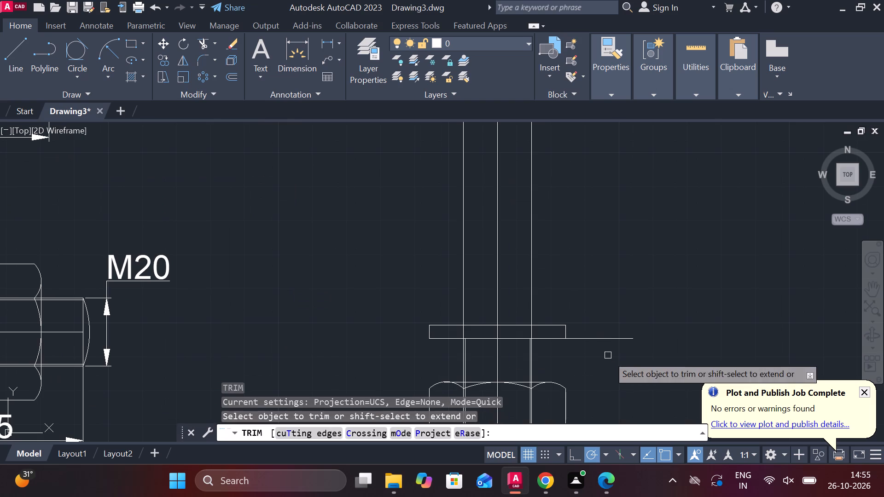
{"action": "scroll", "coordinate": [496, 329], "scroll_direction": "up", "scroll_amount": 1}
{"action": "left_click", "coordinate": [442, 338]}
{"action": "left_click", "coordinate": [442, 335]}
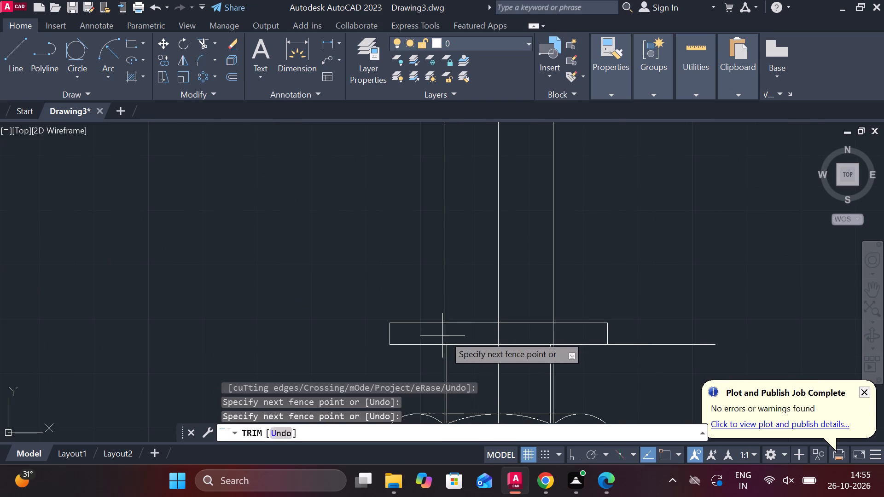
{"action": "left_click", "coordinate": [459, 332]}
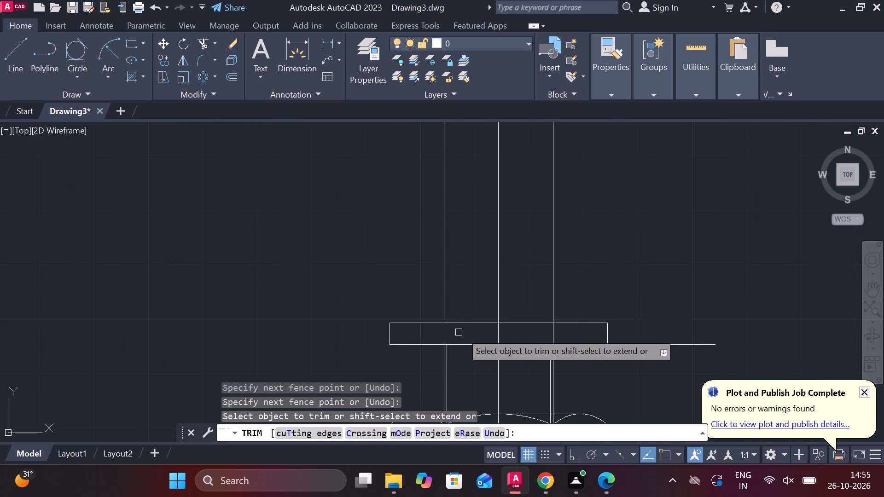
{"action": "left_click", "coordinate": [552, 331]}
{"action": "key", "text": "Escape"}
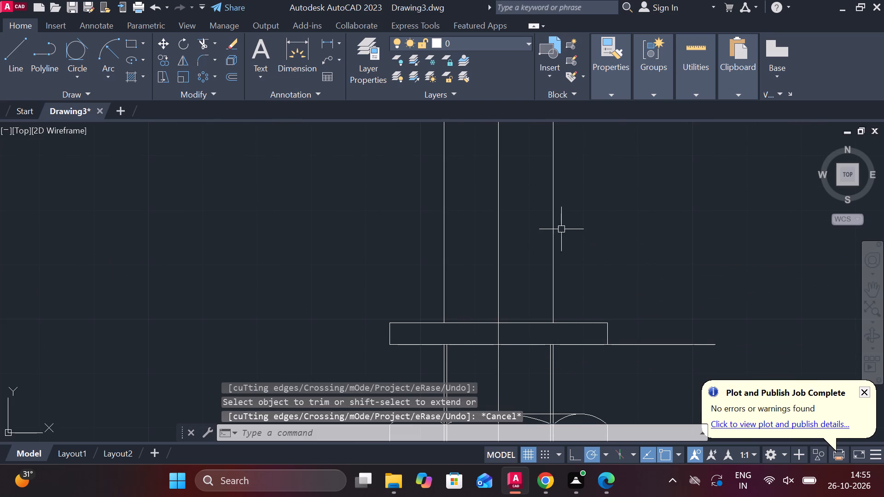
Erase the two outer vertical shank lines above the washer.
{"action": "left_click", "coordinate": [552, 221]}
{"action": "left_click", "coordinate": [444, 221]}
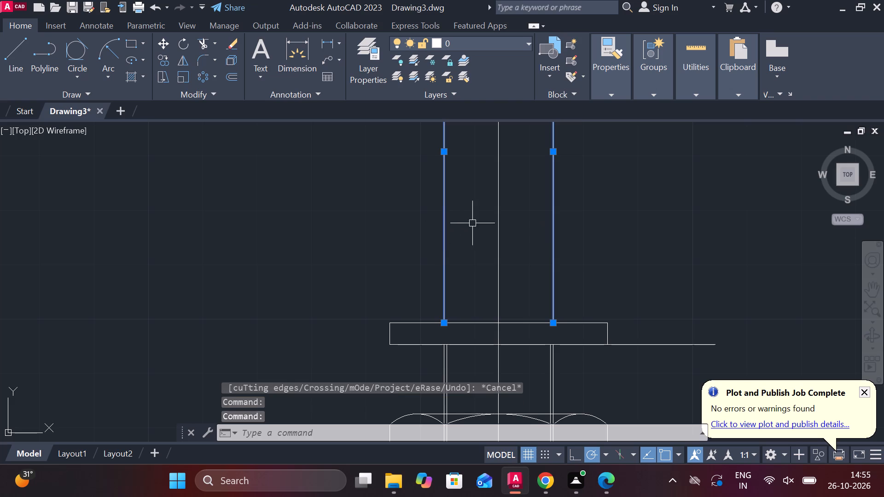
{"action": "type", "text": "E"}
{"action": "key", "text": "space"}
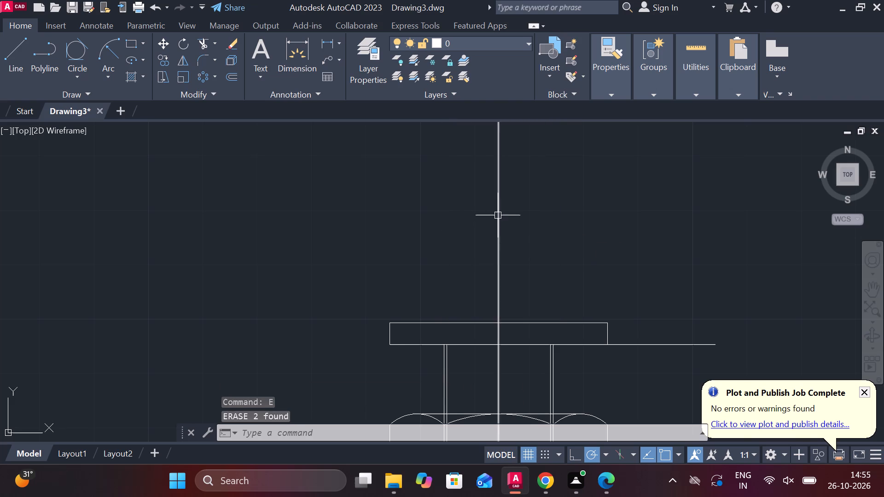
Trim the part of the vertical centre line inside the washer rectangle.
{"action": "left_click", "coordinate": [498, 215]}
{"action": "key", "text": "Escape"}
{"action": "type", "text": "TR"}
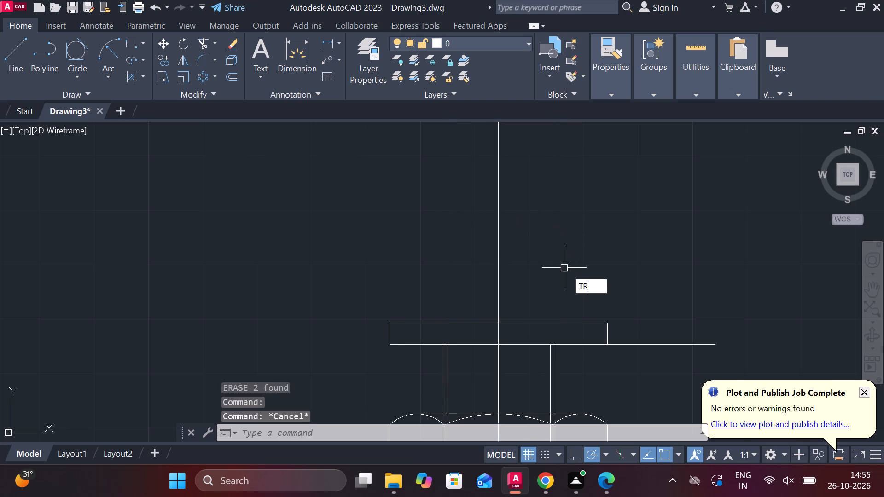
{"action": "key", "text": "space"}
{"action": "left_click", "coordinate": [495, 335]}
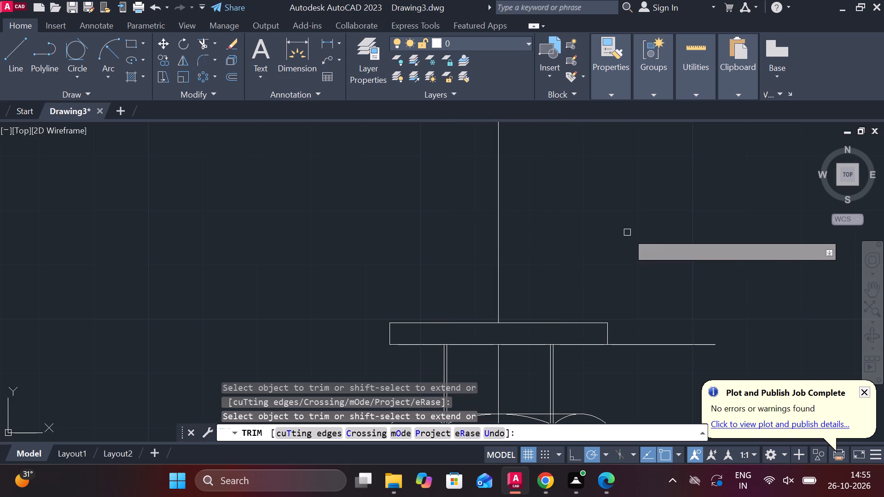
{"action": "scroll", "coordinate": [627, 232], "scroll_direction": "down", "scroll_amount": 1}
{"action": "middle_click_drag", "start_coordinate": [627, 227], "coordinate": [607, 309]}
{"action": "key", "text": "Escape"}
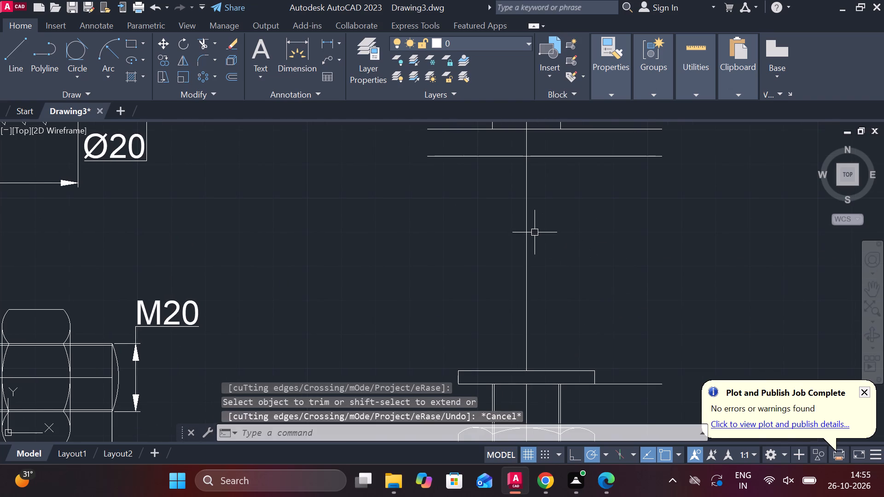
Offset the centre line above the washer 12.5 units to each side.
{"action": "left_click", "coordinate": [528, 247]}
{"action": "scroll", "coordinate": [551, 247], "scroll_direction": "down", "scroll_amount": 1}
{"action": "middle_click_drag", "start_coordinate": [551, 247], "coordinate": [546, 259]}
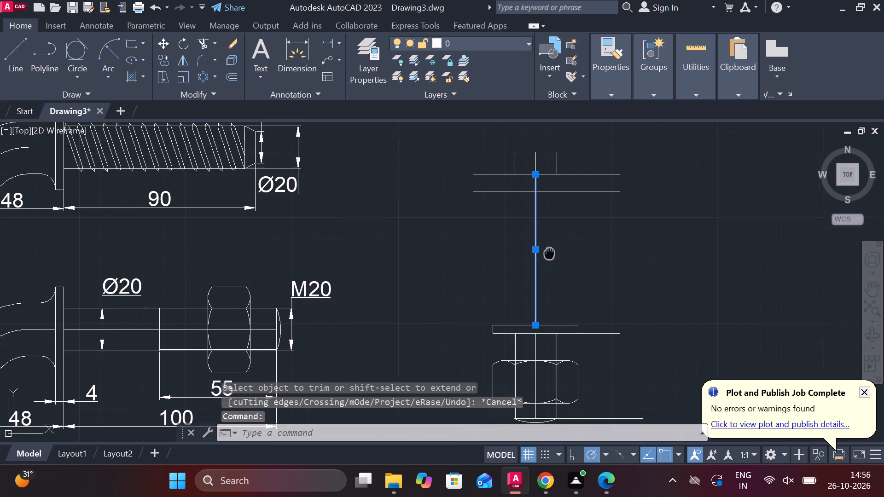
{"action": "middle_click_drag", "start_coordinate": [546, 259], "coordinate": [544, 261]}
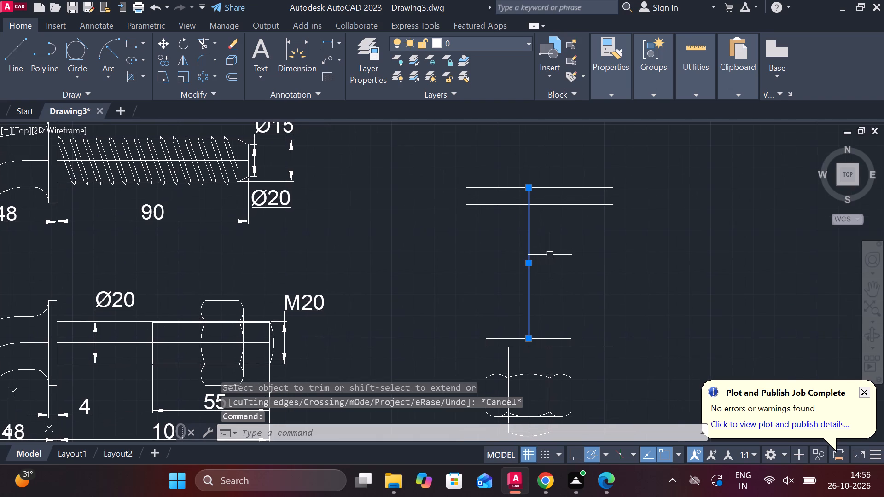
{"action": "key", "text": "o"}
{"action": "key", "text": "Return"}
{"action": "key", "text": "Return"}
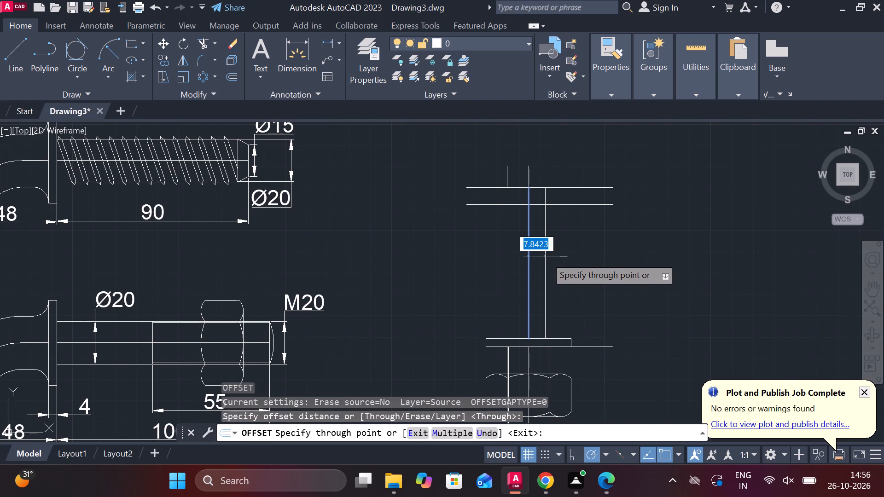
{"action": "type", "text": "12"}
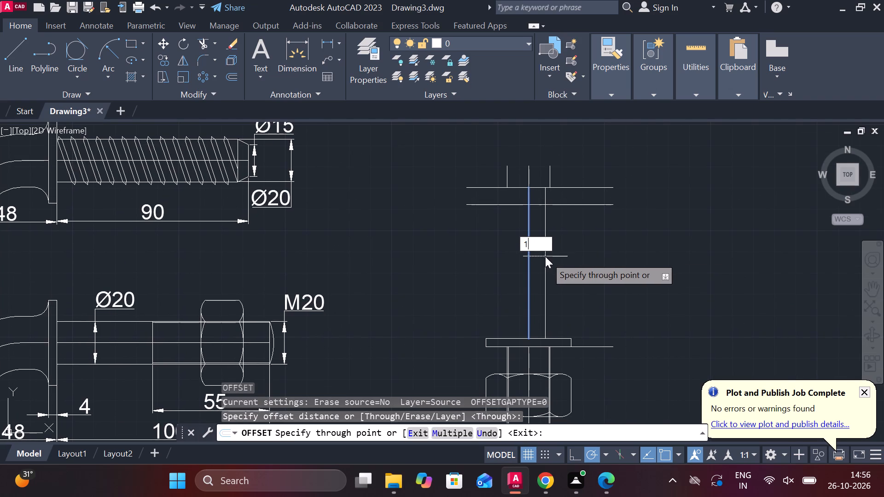
{"action": "type", "text": ".4"}
{"action": "key", "text": "BackSpace"}
{"action": "key", "text": "5"}
{"action": "key", "text": "Return"}
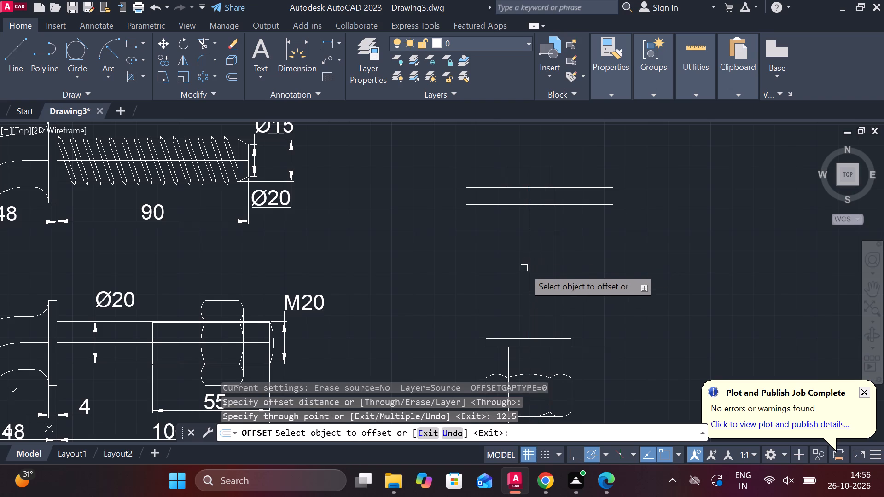
{"action": "left_click", "coordinate": [525, 266]}
{"action": "type", "text": "12.5"}
{"action": "key", "text": "Return"}
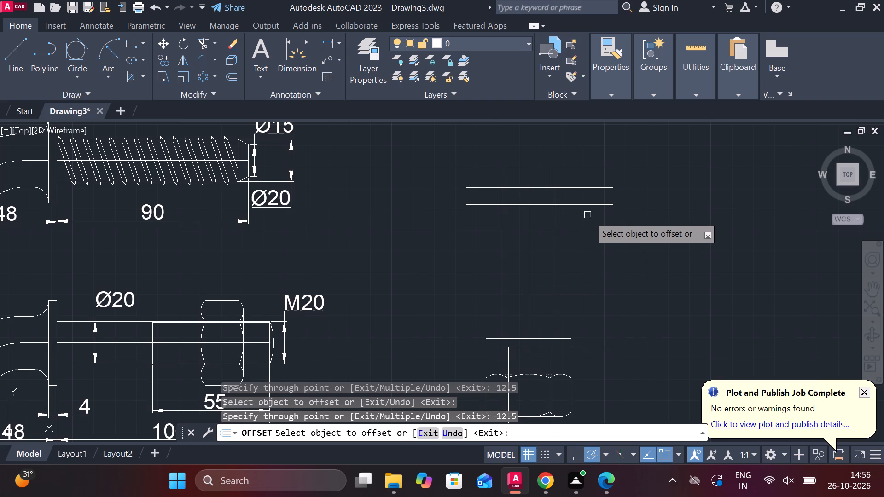
{"action": "key", "text": "Escape"}
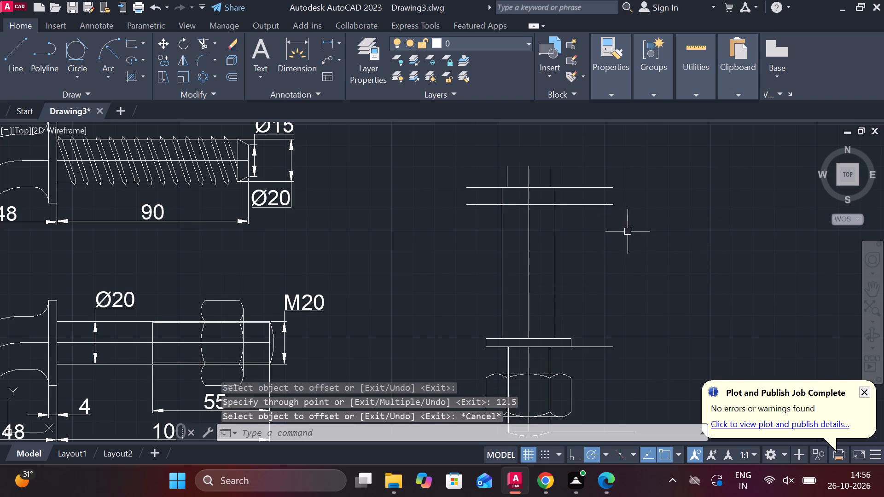
Trim the overhanging ends of the two upper horizontal lines and the vertical shank edges between them.
{"action": "type", "text": "TR"}
{"action": "key", "text": "space"}
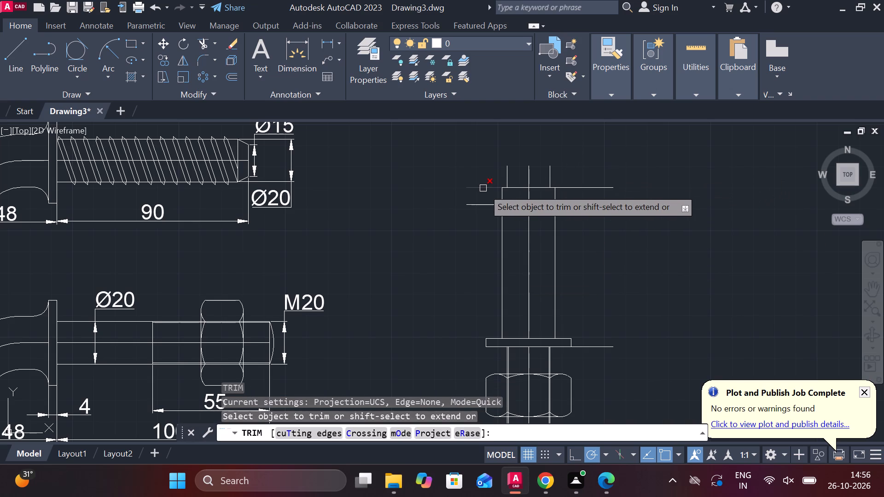
{"action": "left_click", "coordinate": [483, 188]}
{"action": "left_click", "coordinate": [563, 190]}
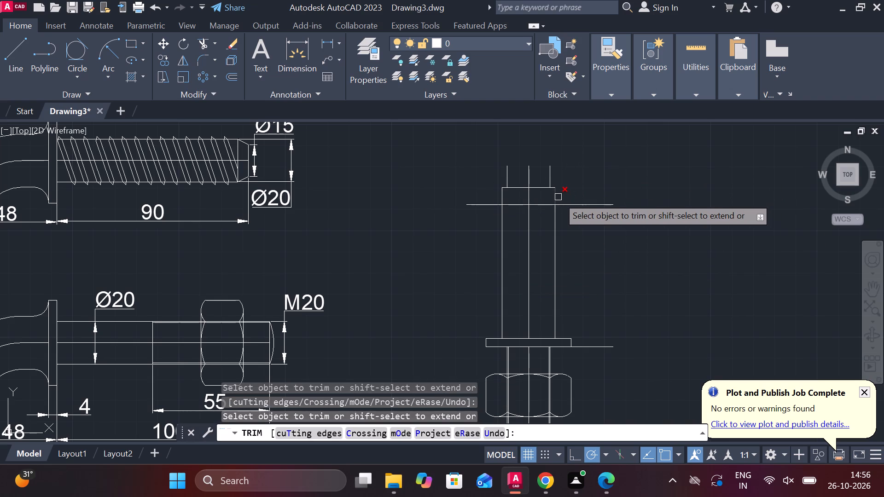
{"action": "left_click", "coordinate": [558, 197]}
{"action": "left_click", "coordinate": [557, 188]}
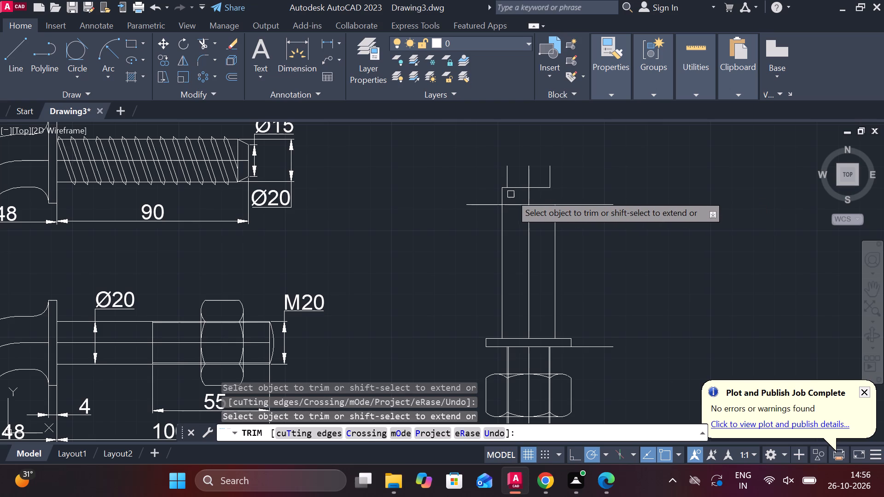
{"action": "left_click", "coordinate": [498, 194]}
{"action": "left_click", "coordinate": [506, 195]}
{"action": "left_click", "coordinate": [483, 205]}
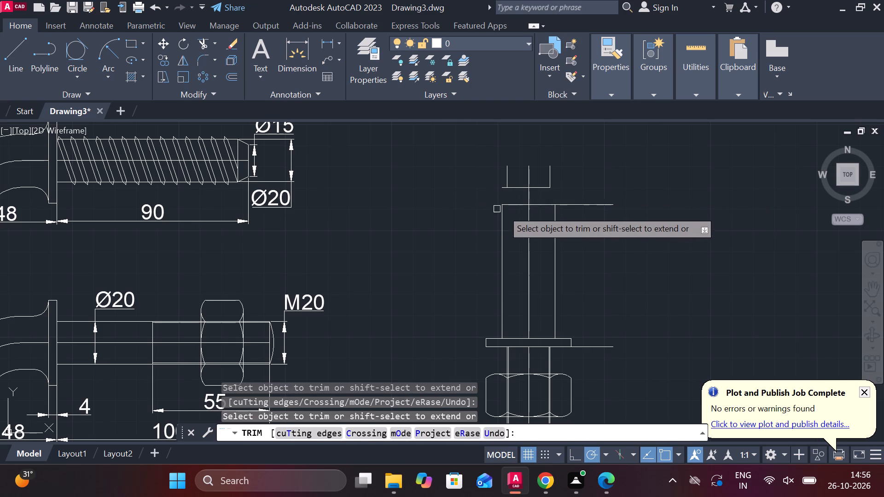
{"action": "left_click", "coordinate": [587, 201]}
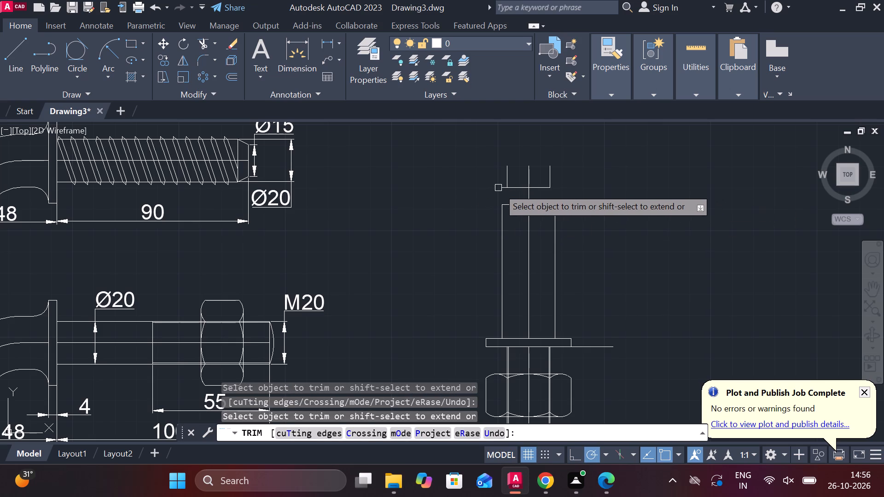
{"action": "left_click", "coordinate": [498, 188]}
{"action": "left_click", "coordinate": [502, 188]}
{"action": "scroll", "coordinate": [502, 188], "scroll_direction": "up", "scroll_amount": 2}
{"action": "key", "text": "Escape"}
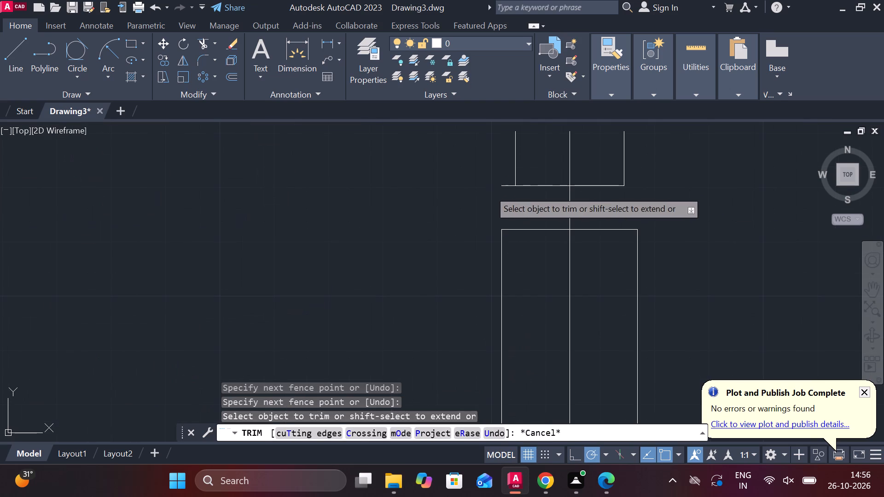
{"action": "key", "text": "space"}
{"action": "left_click", "coordinate": [503, 188]}
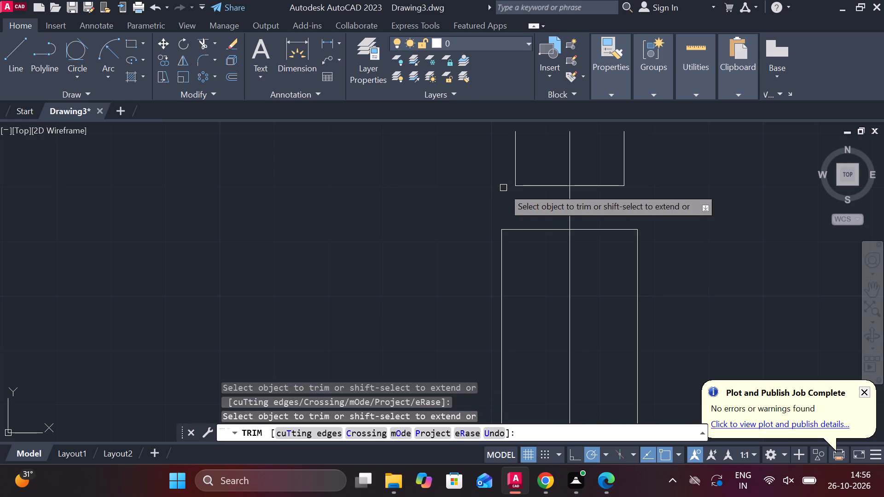
{"action": "key", "text": "Escape"}
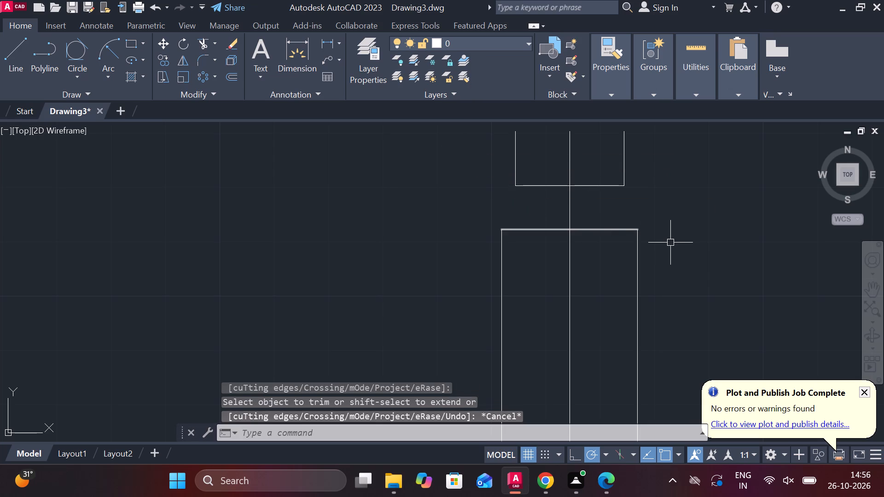
Draw two slanted lines joining the ends of the narrower upper horizontal line to the top corners of the wider shank.
{"action": "key", "text": "l"}
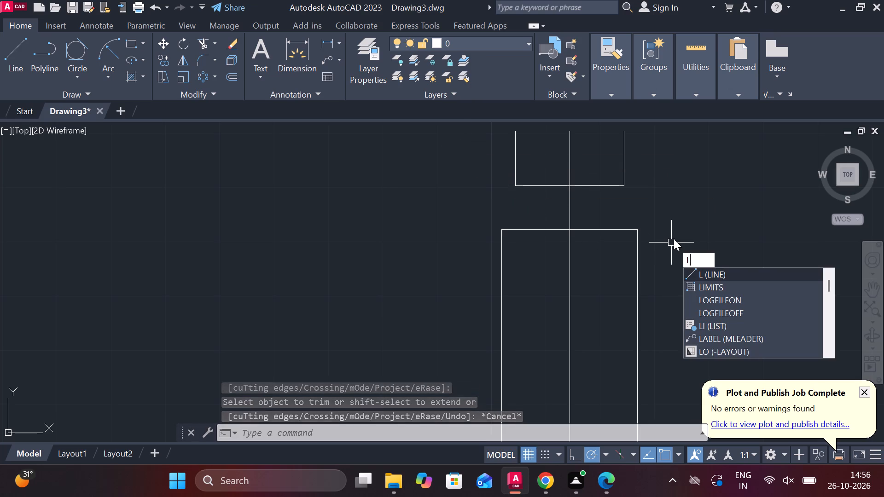
{"action": "left_click", "coordinate": [725, 272]}
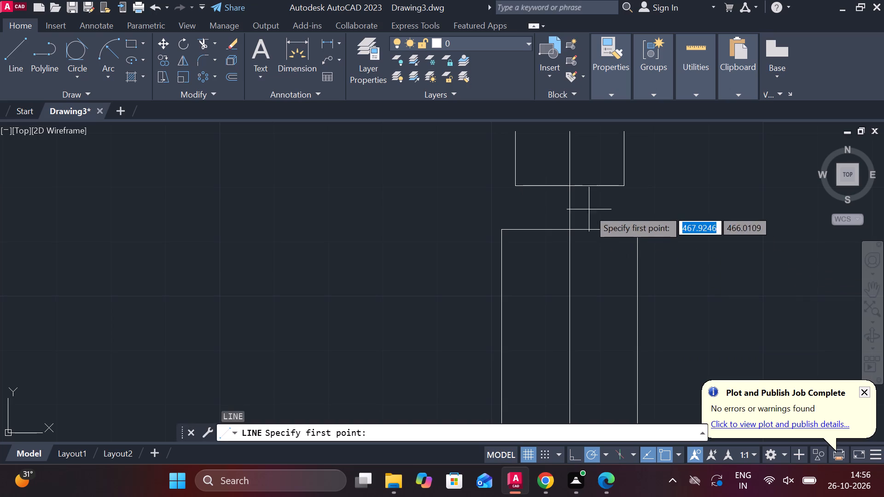
{"action": "left_click", "coordinate": [512, 182]}
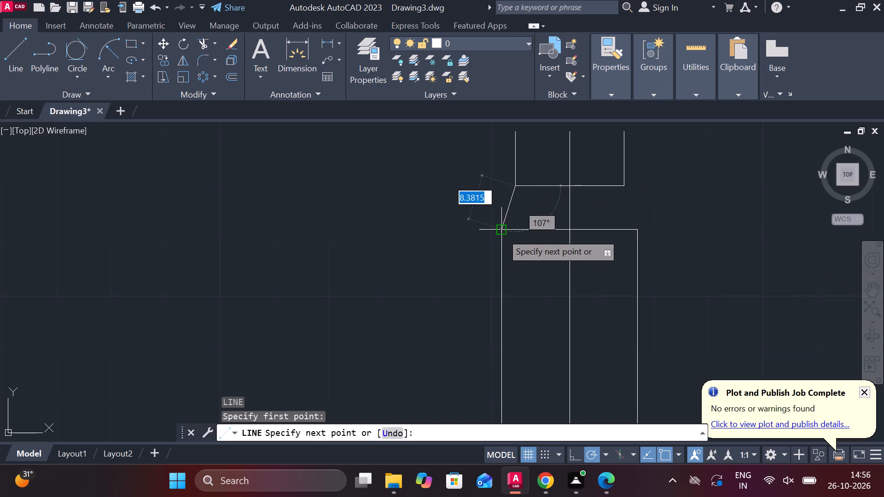
{"action": "left_click", "coordinate": [503, 232]}
{"action": "key", "text": "Escape"}
{"action": "key", "text": "space"}
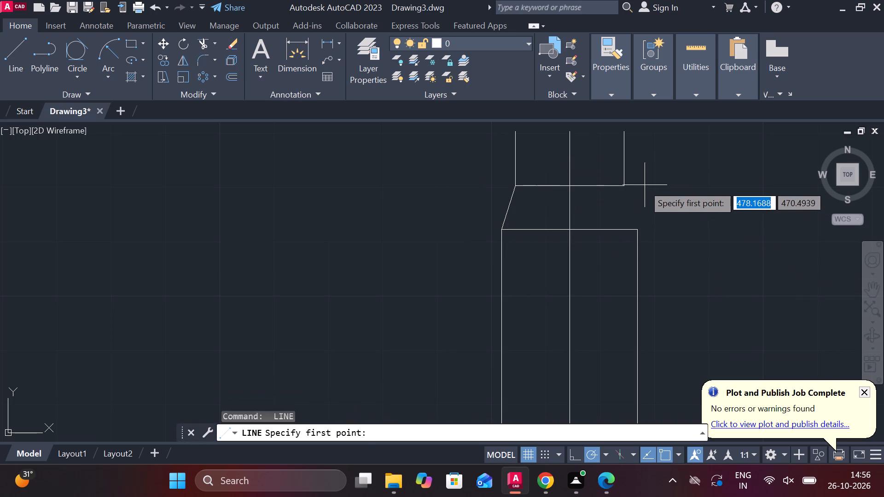
{"action": "left_click", "coordinate": [628, 189]}
{"action": "left_click", "coordinate": [637, 226]}
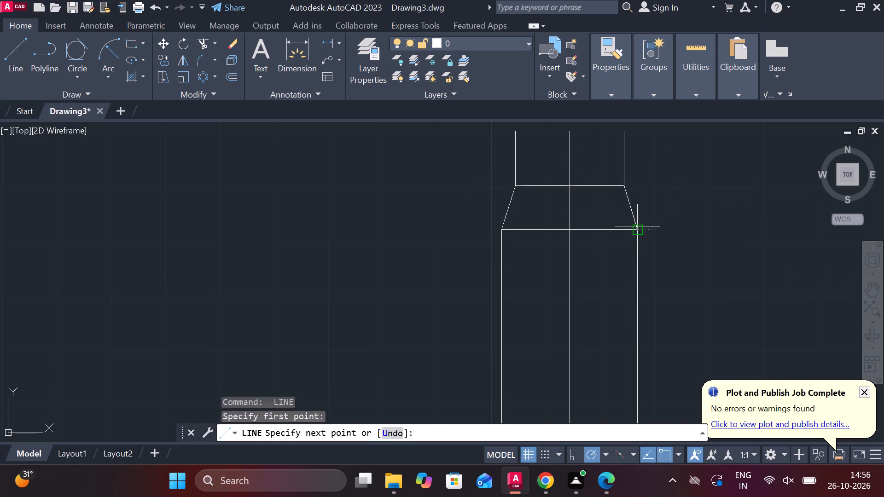
{"action": "scroll", "coordinate": [695, 218], "scroll_direction": "down", "scroll_amount": 3}
{"action": "key", "text": "Escape"}
Erase the two short vertical side lines above the tapered section.
{"action": "middle_click_drag", "start_coordinate": [716, 239], "coordinate": [671, 235]}
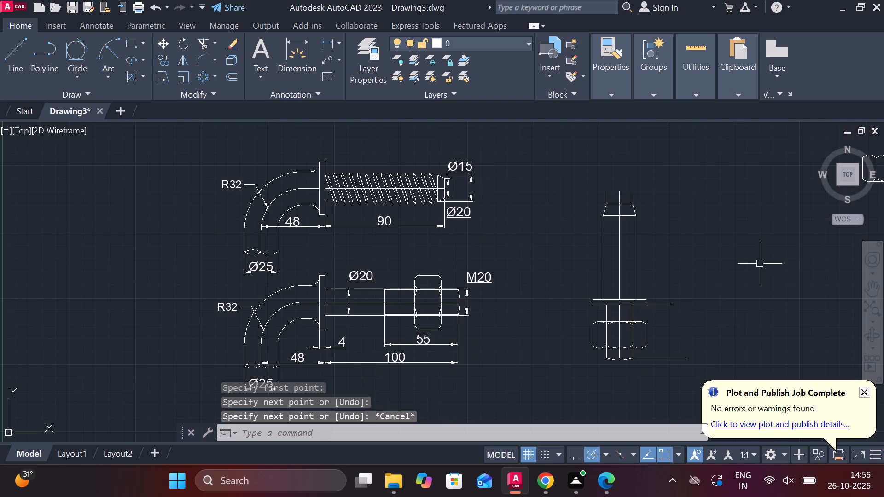
{"action": "middle_click_drag", "start_coordinate": [724, 213], "coordinate": [702, 312]}
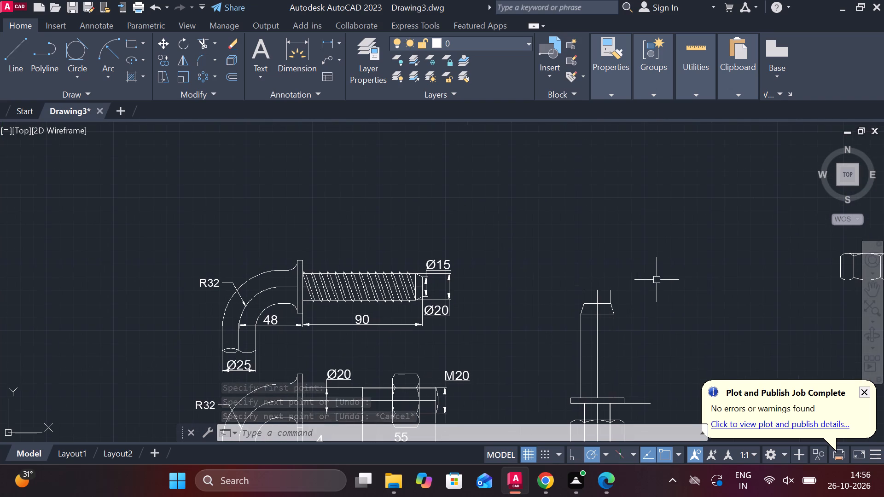
{"action": "left_click", "coordinate": [613, 291]}
{"action": "left_click", "coordinate": [586, 293]}
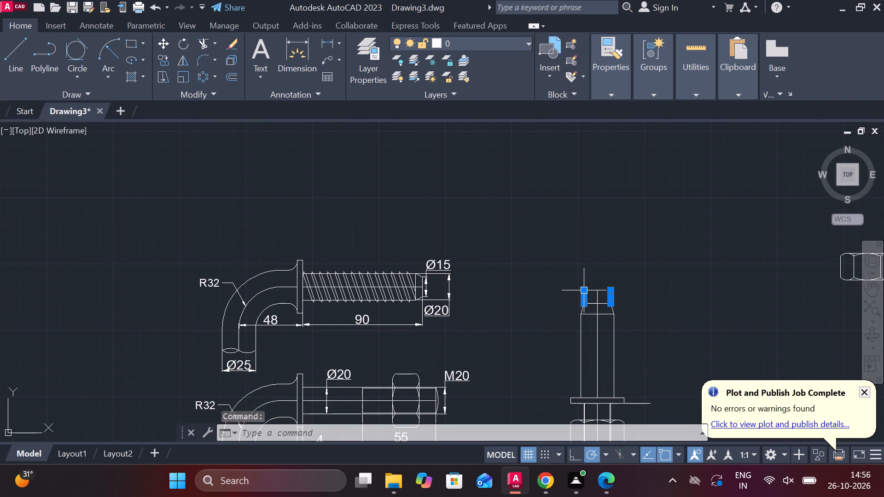
{"action": "type", "text": "E"}
{"action": "key", "text": "space"}
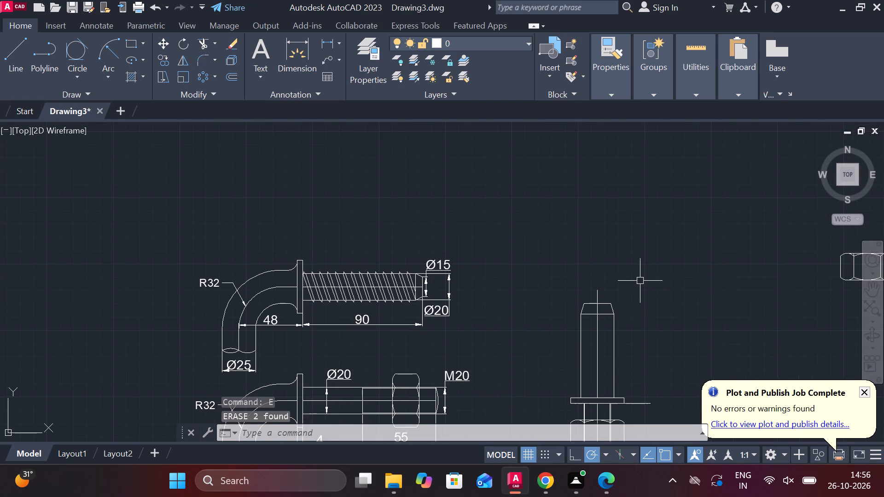
Draw the upper section's outline above the taper with lines, 45 units high and 20 units wide.
{"action": "key", "text": "l"}
{"action": "key", "text": "Return"}
{"action": "left_click", "coordinate": [613, 295]}
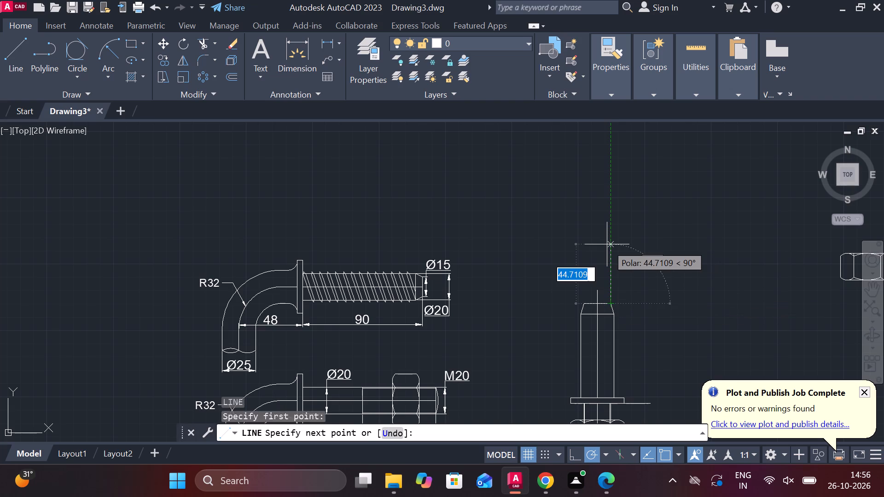
{"action": "type", "text": "45"}
{"action": "key", "text": "space"}
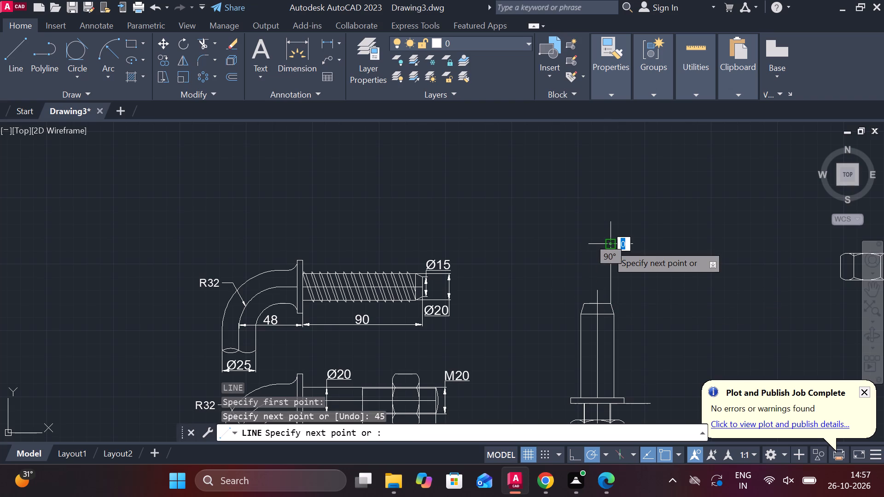
{"action": "type", "text": "20"}
{"action": "key", "text": "Return"}
{"action": "scroll", "coordinate": [558, 276], "scroll_direction": "up", "scroll_amount": 2}
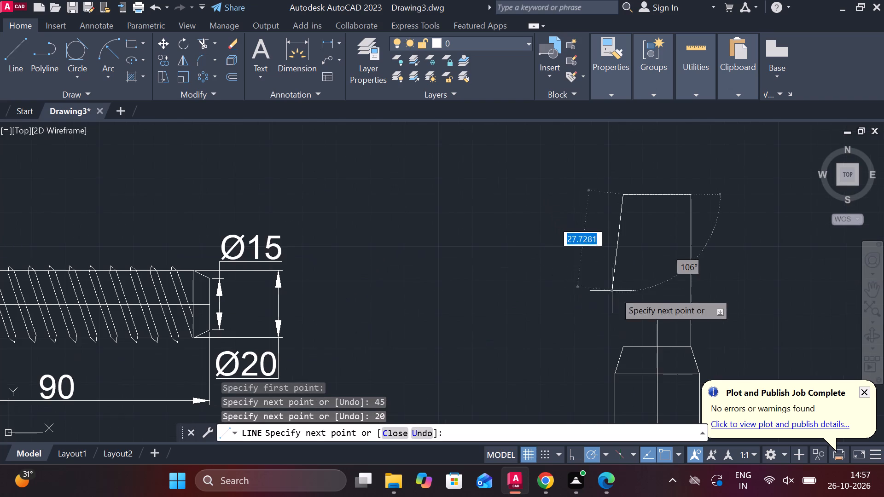
{"action": "left_click", "coordinate": [624, 346]}
{"action": "key", "text": "Escape"}
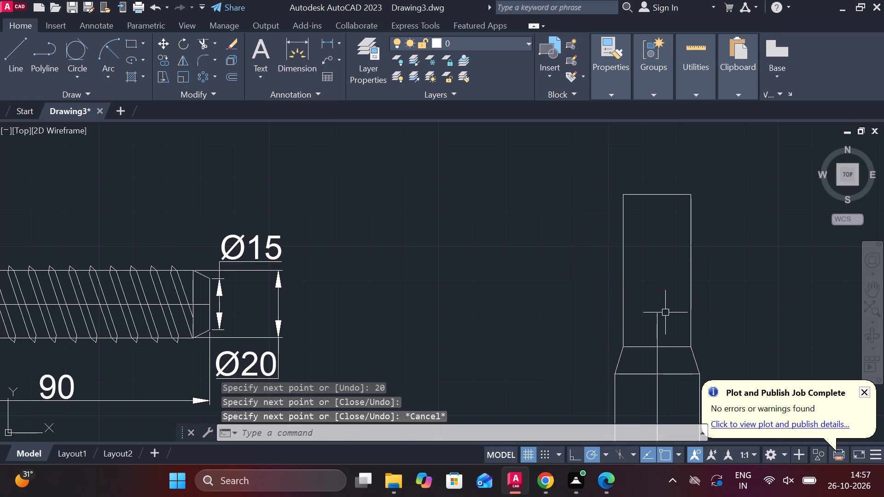
Erase the centre line pieces in the upper section, taper and shank above the washer.
{"action": "left_click", "coordinate": [661, 317]}
{"action": "key", "text": "Escape"}
{"action": "left_click", "coordinate": [656, 325]}
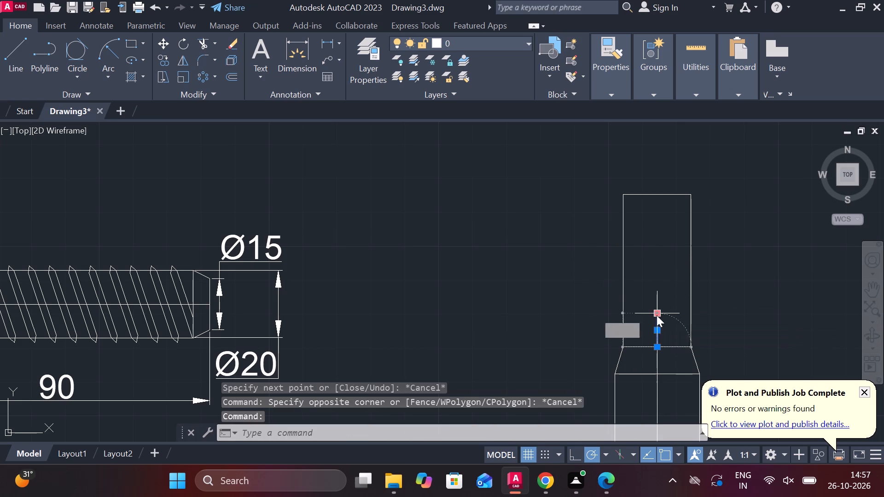
{"action": "middle_click_drag", "start_coordinate": [677, 298], "coordinate": [606, 147]}
{"action": "scroll", "coordinate": [609, 155], "scroll_direction": "up", "scroll_amount": 1}
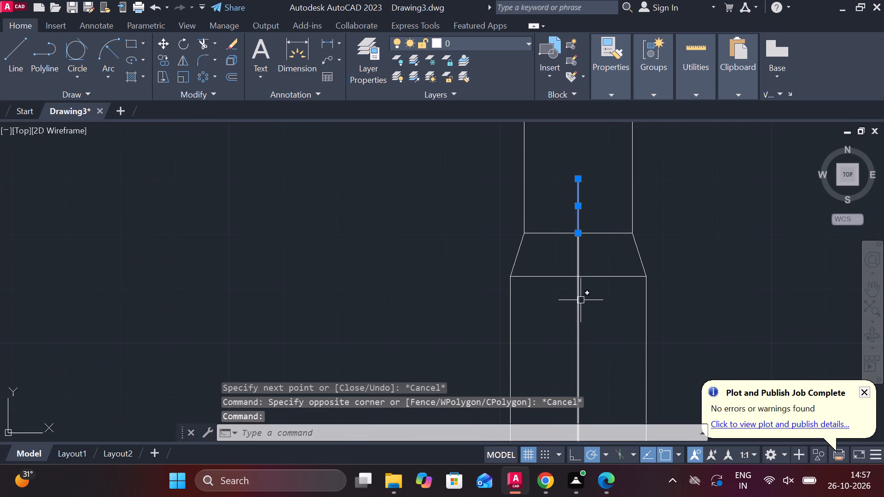
{"action": "left_click", "coordinate": [580, 301]}
{"action": "scroll", "coordinate": [607, 305], "scroll_direction": "down", "scroll_amount": 2}
{"action": "middle_click_drag", "start_coordinate": [652, 314], "coordinate": [645, 136]}
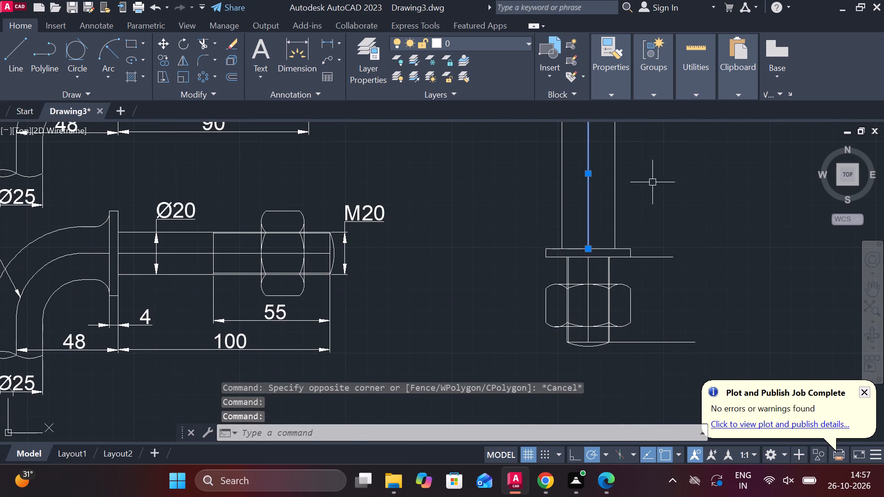
{"action": "type", "text": "E"}
{"action": "key", "text": "space"}
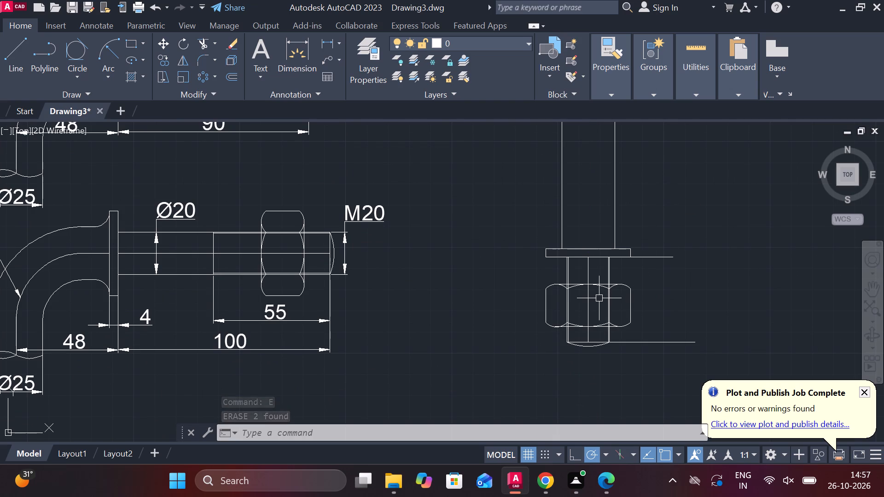
Erase the leftover horizontal construction lines extending beside the bolt's lower end and the washer.
{"action": "left_click", "coordinate": [662, 342]}
{"action": "key", "text": "e"}
{"action": "key", "text": "space"}
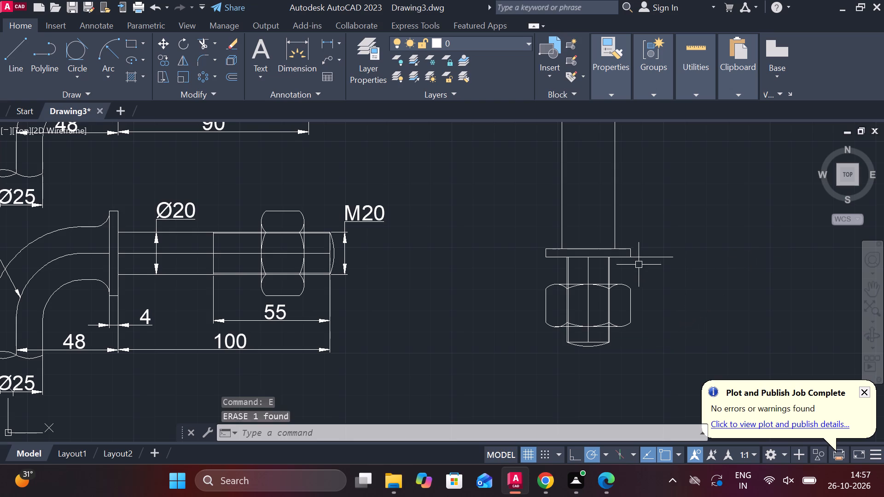
{"action": "left_click_drag", "start_coordinate": [671, 227], "coordinate": [676, 225]}
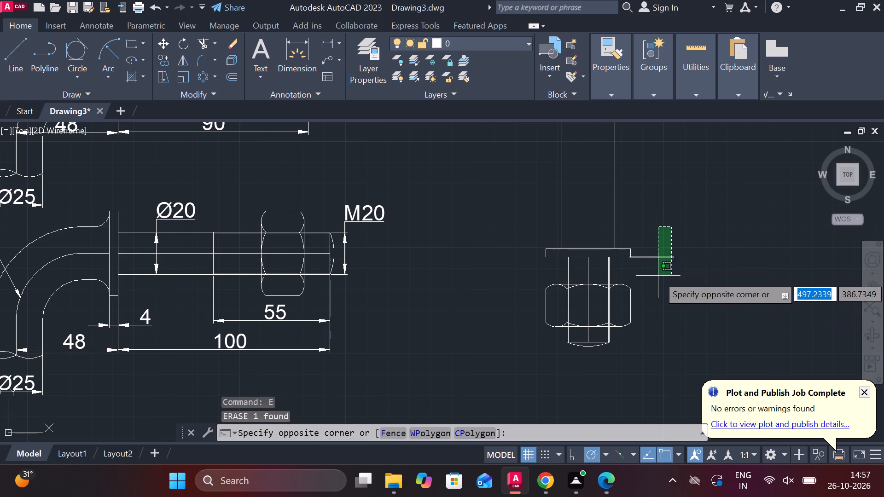
{"action": "left_click", "coordinate": [658, 276]}
{"action": "key", "text": "e"}
{"action": "key", "text": "space"}
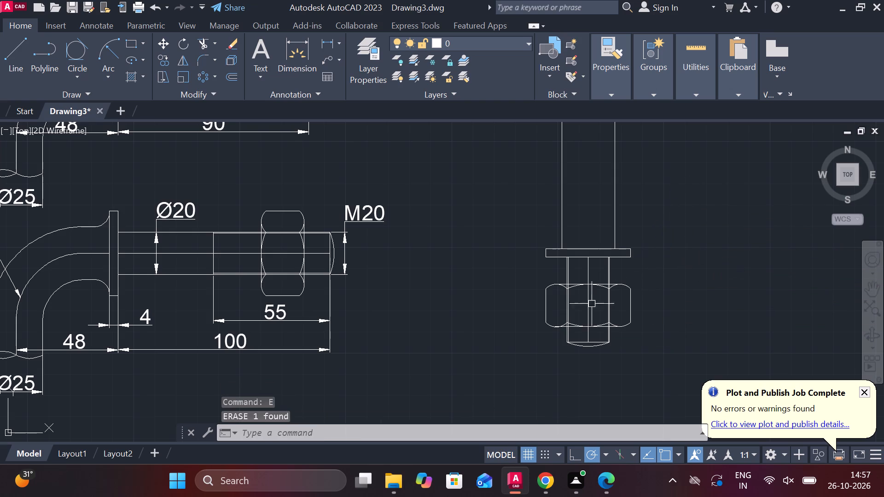
Erase the vertical centre line running through the nut and the threaded end below the washer.
{"action": "left_click", "coordinate": [587, 302]}
{"action": "type", "text": "E"}
{"action": "key", "text": "space"}
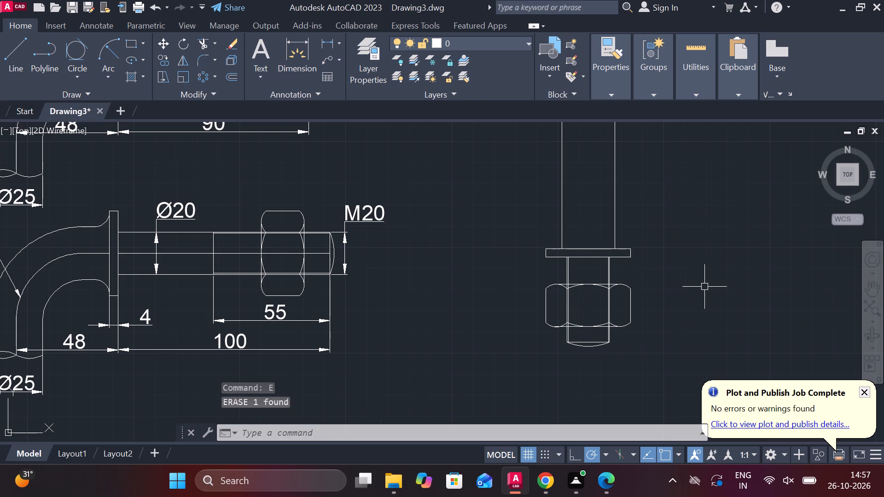
Add a Centerline between the two vertical edges of the wide shank above the washer.
{"action": "scroll", "coordinate": [676, 209], "scroll_direction": "down", "scroll_amount": 1}
{"action": "middle_click_drag", "start_coordinate": [682, 209], "coordinate": [623, 274]}
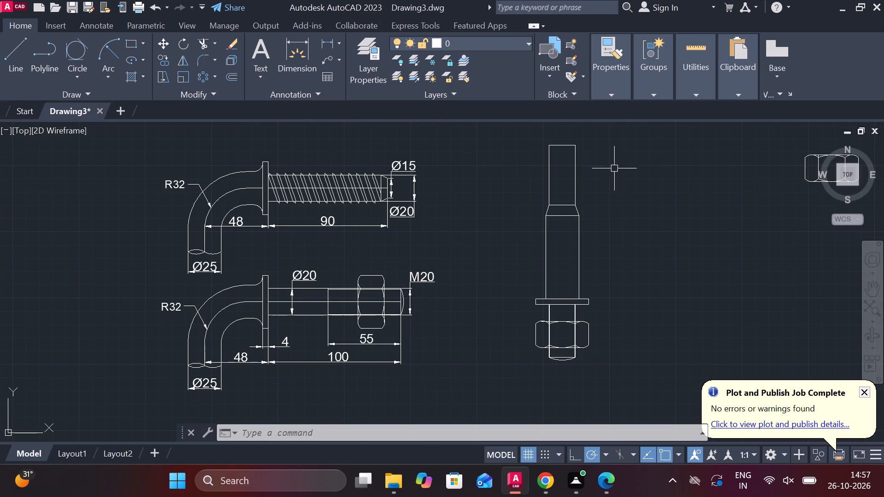
{"action": "middle_click_drag", "start_coordinate": [588, 248], "coordinate": [573, 248]}
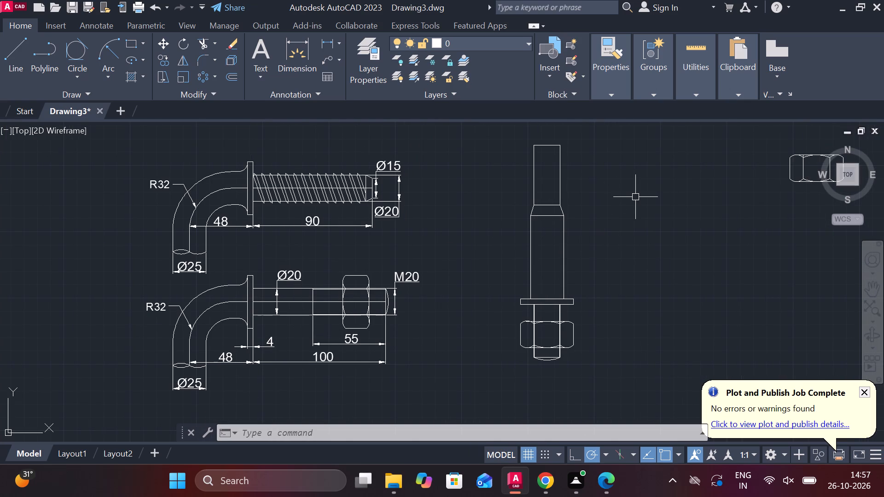
{"action": "key", "text": "c"}
{"action": "key", "text": "l"}
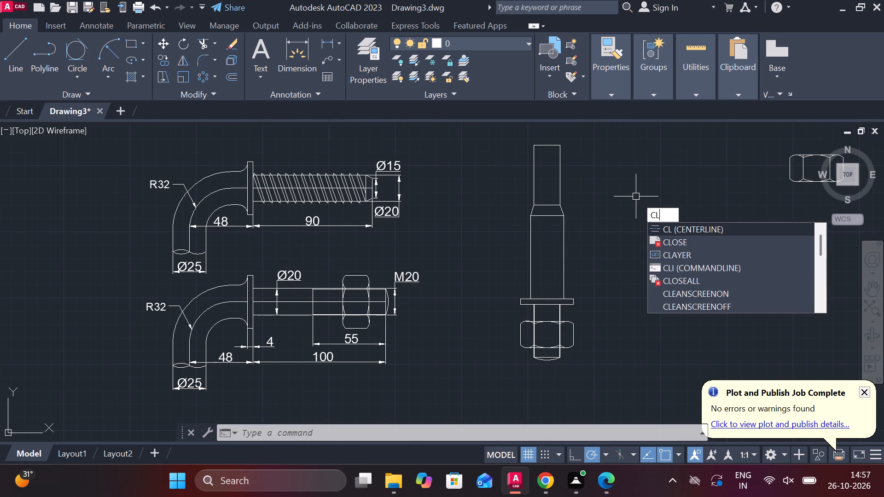
{"action": "left_click", "coordinate": [686, 225]}
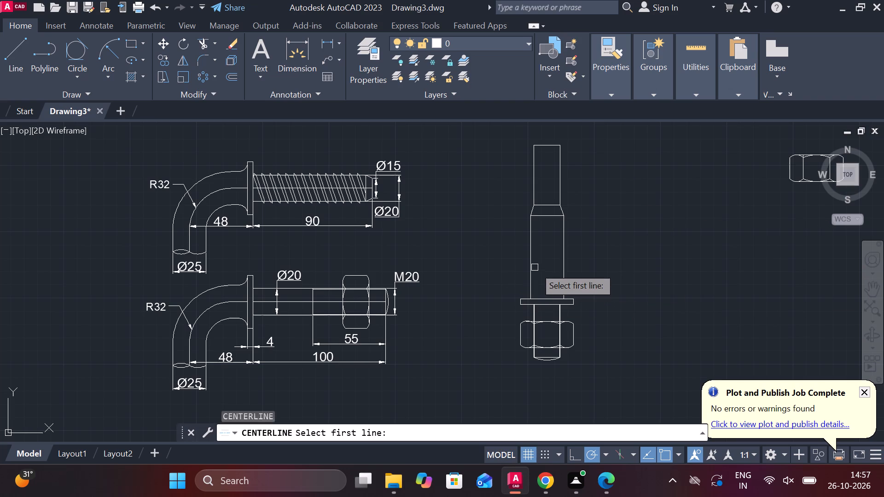
{"action": "left_click", "coordinate": [533, 263]}
{"action": "left_click", "coordinate": [563, 248]}
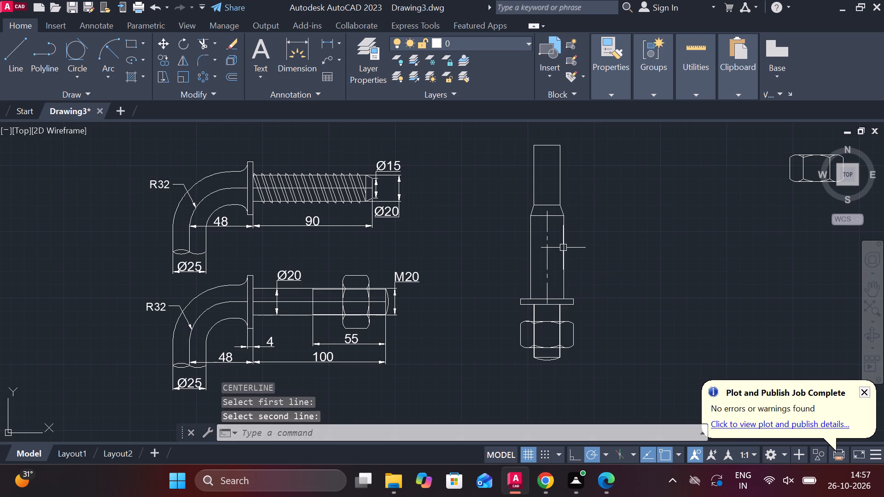
{"action": "key", "text": "Escape"}
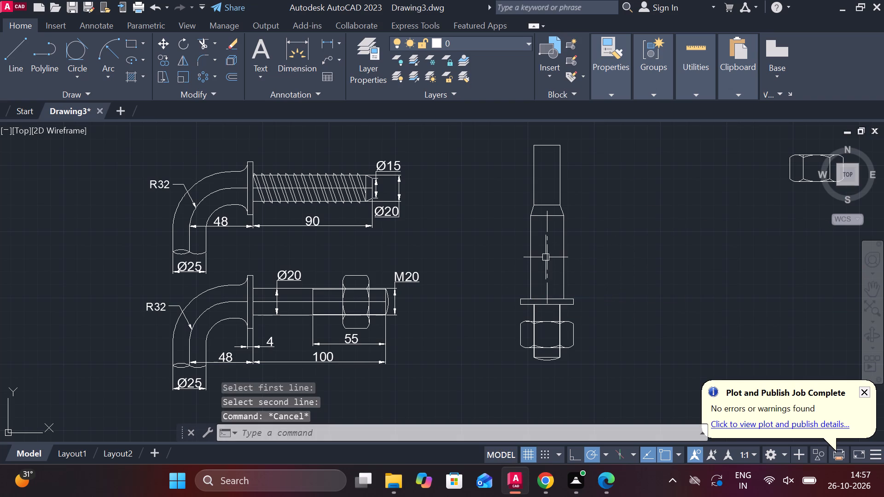
Extend the bolt's centre line upward past the top of the upper section and downward past the threaded end below the nut.
{"action": "left_click", "coordinate": [547, 257]}
{"action": "left_click", "coordinate": [549, 209]}
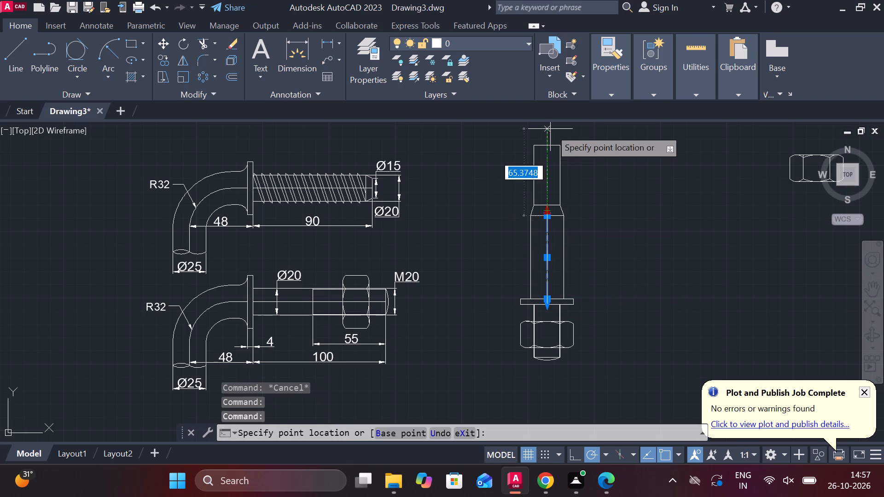
{"action": "middle_click_drag", "start_coordinate": [550, 129], "coordinate": [543, 196]}
{"action": "left_click", "coordinate": [543, 186]}
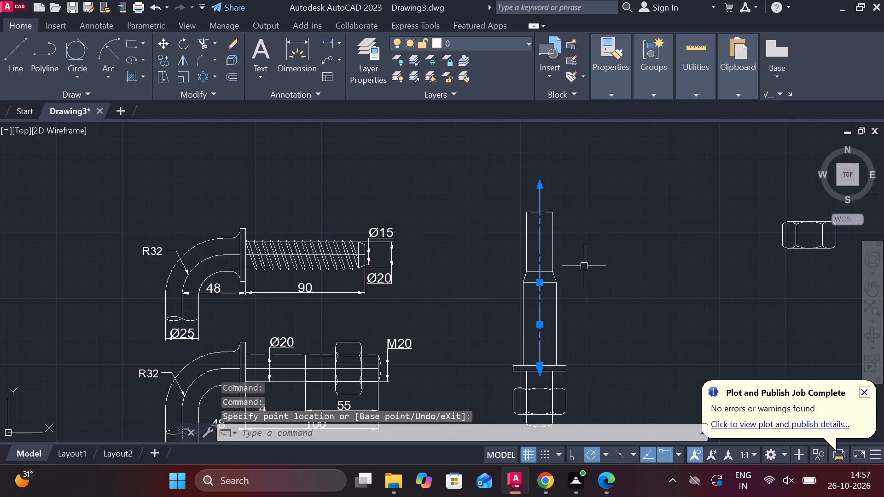
{"action": "middle_click_drag", "start_coordinate": [587, 280], "coordinate": [546, 58]}
{"action": "scroll", "coordinate": [587, 204], "scroll_direction": "up", "scroll_amount": 1}
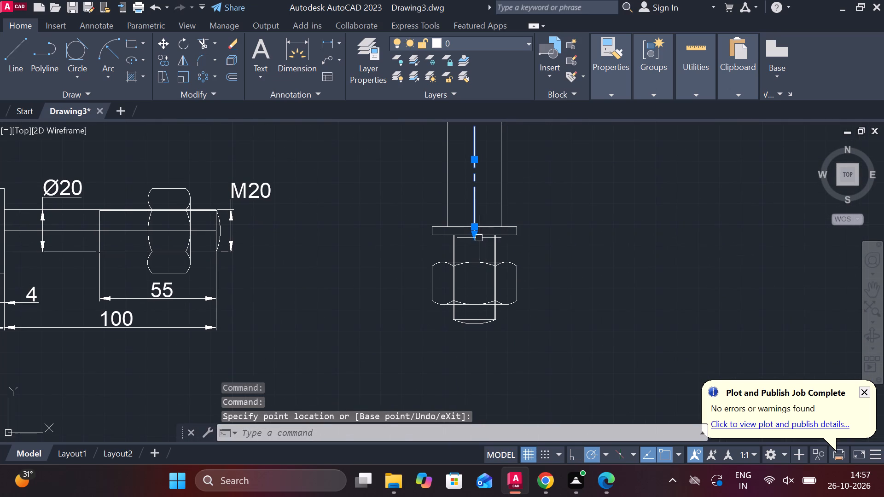
{"action": "left_click", "coordinate": [473, 239]}
{"action": "key", "text": "Escape"}
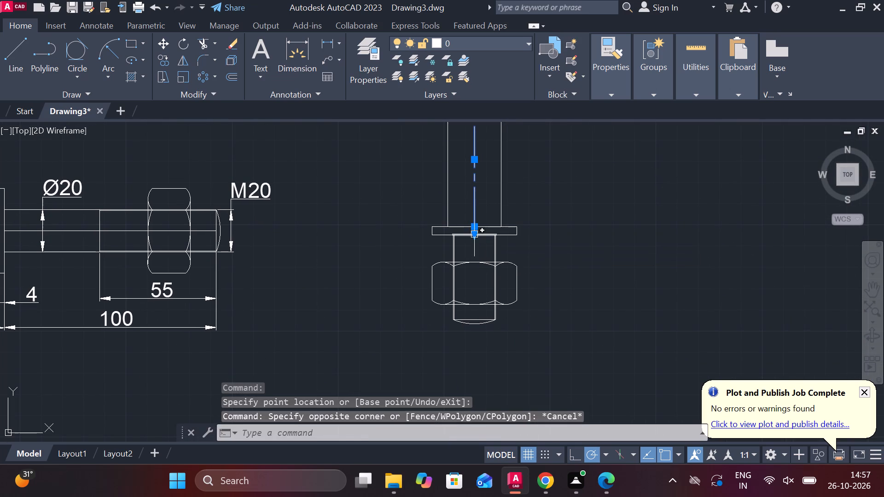
{"action": "left_click", "coordinate": [476, 237]}
{"action": "left_click", "coordinate": [472, 365]}
{"action": "key", "text": "Escape"}
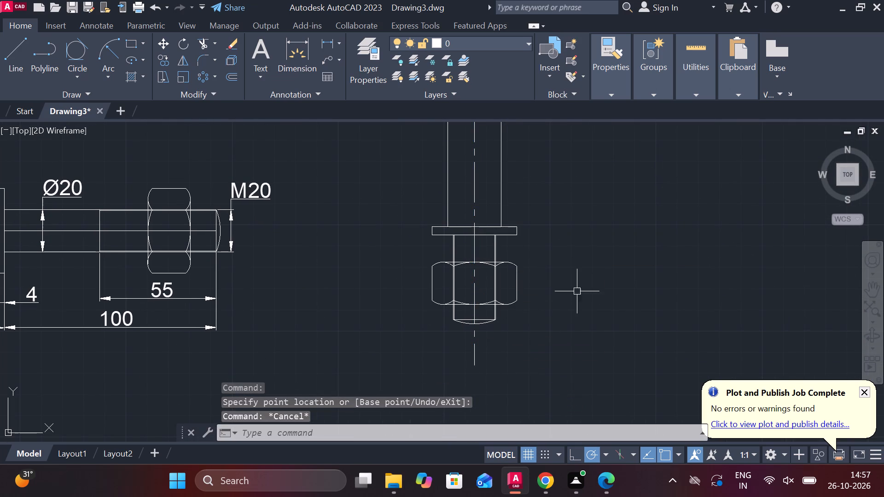
Draw a start-end-radius arc curving inward and up from the left edge of the upper section above the taper, radius about 2.5.
{"action": "scroll", "coordinate": [577, 288], "scroll_direction": "down", "scroll_amount": 1}
{"action": "scroll", "coordinate": [600, 244], "scroll_direction": "down", "scroll_amount": 1}
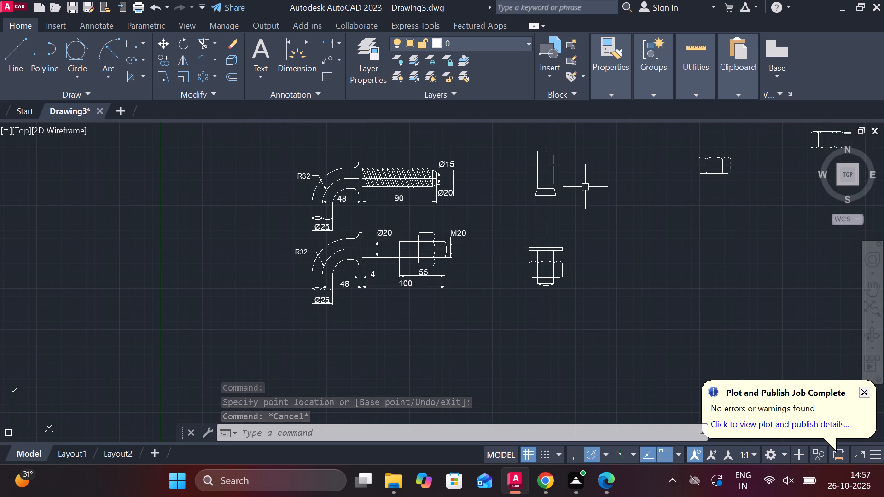
{"action": "middle_click_drag", "start_coordinate": [585, 186], "coordinate": [592, 245]}
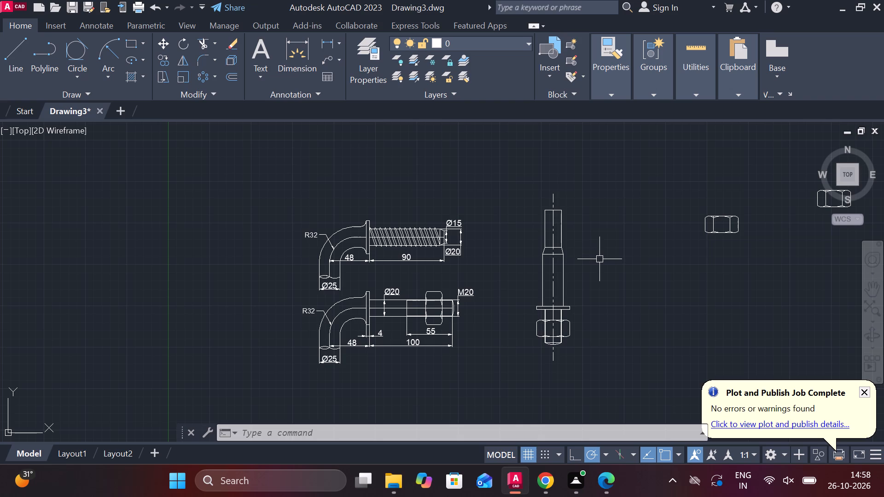
{"action": "scroll", "coordinate": [587, 238], "scroll_direction": "up", "scroll_amount": 2}
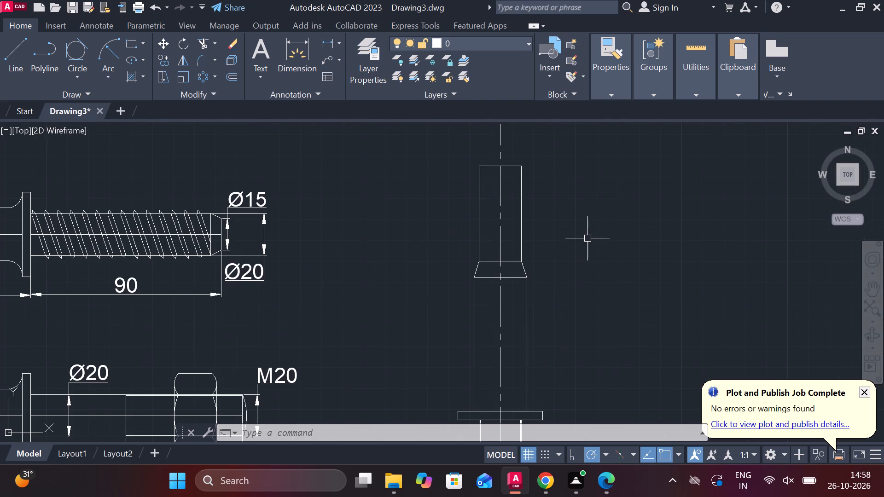
{"action": "middle_click_drag", "start_coordinate": [583, 307], "coordinate": [594, 183]}
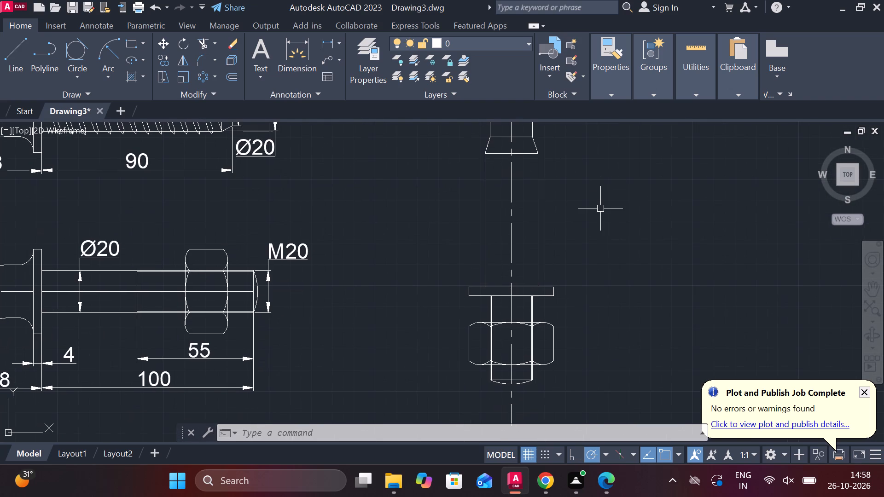
{"action": "scroll", "coordinate": [468, 182], "scroll_direction": "up", "scroll_amount": 1}
{"action": "middle_click_drag", "start_coordinate": [482, 195], "coordinate": [456, 305]}
{"action": "scroll", "coordinate": [482, 195], "scroll_direction": "up", "scroll_amount": 1}
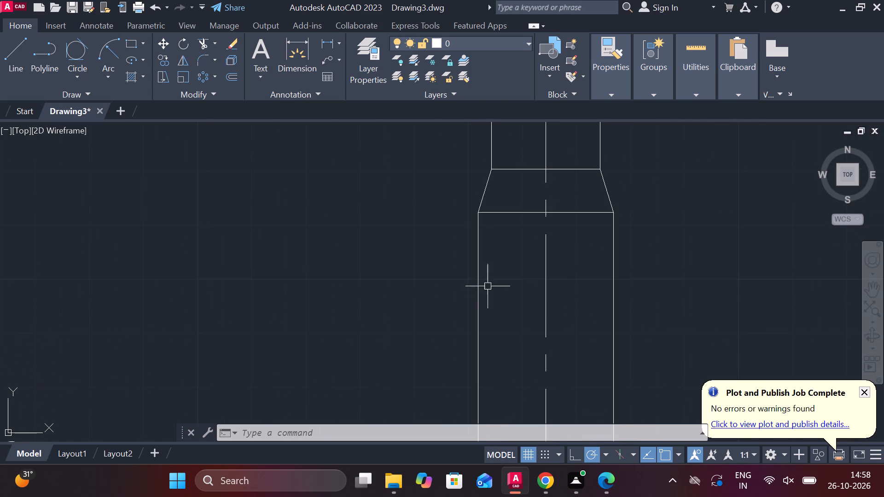
{"action": "middle_click_drag", "start_coordinate": [492, 190], "coordinate": [476, 302]}
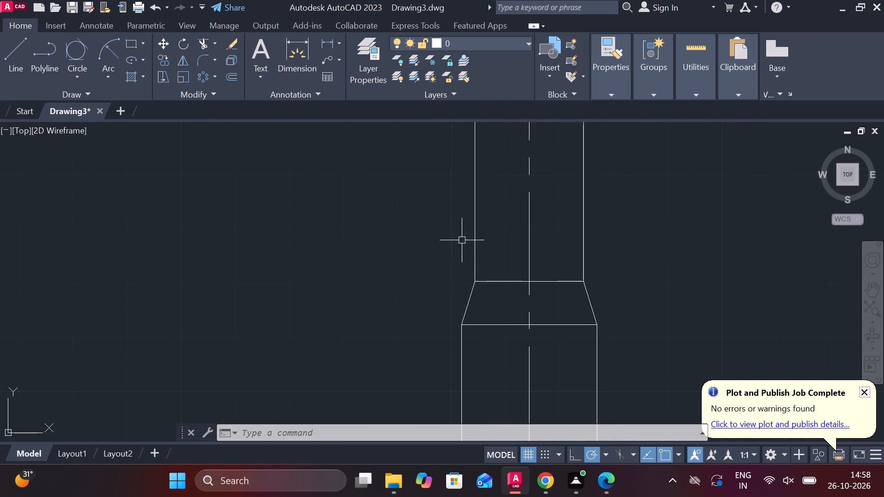
{"action": "scroll", "coordinate": [464, 239], "scroll_direction": "up", "scroll_amount": 1}
{"action": "middle_click_drag", "start_coordinate": [472, 237], "coordinate": [444, 290]}
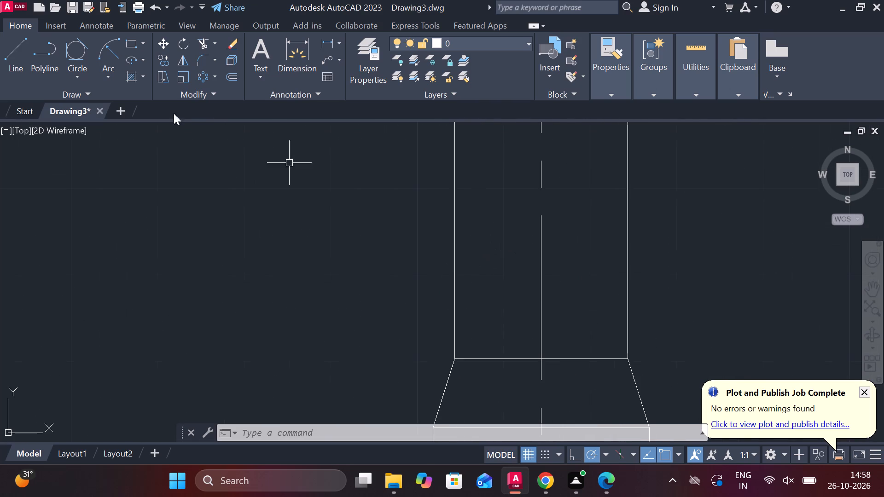
{"action": "left_click", "coordinate": [110, 45]}
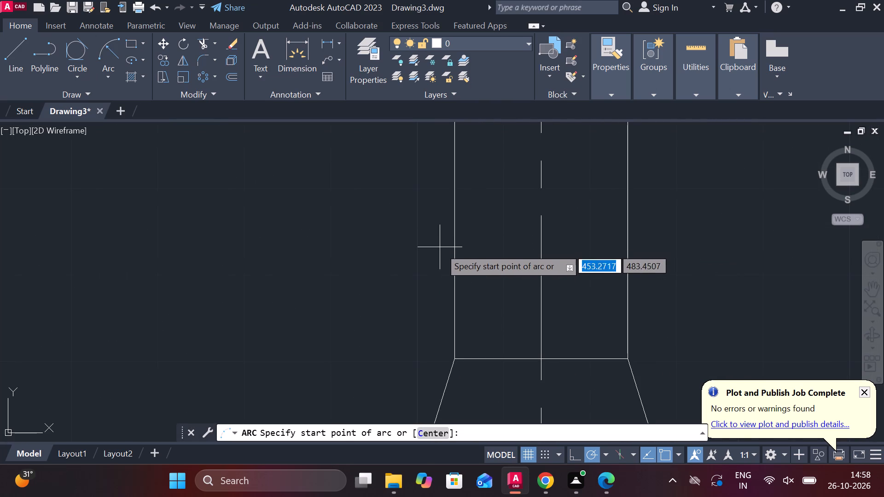
{"action": "left_click", "coordinate": [456, 254]}
{"action": "left_click", "coordinate": [476, 238]}
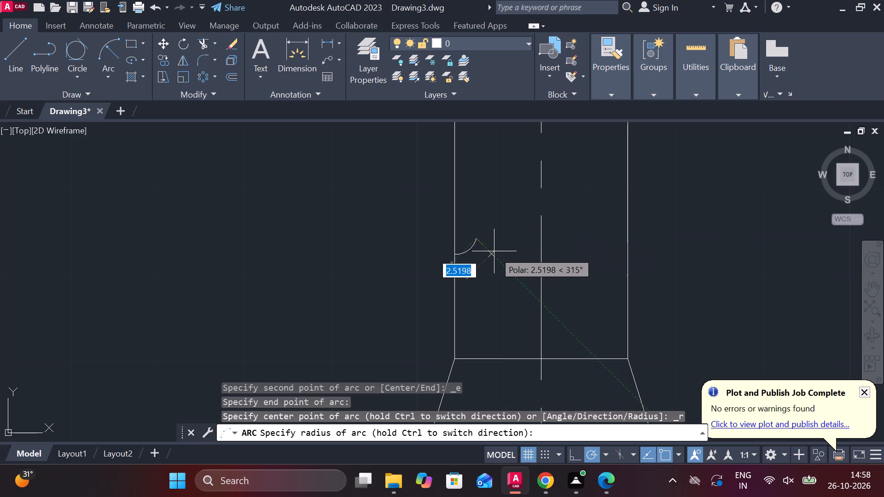
{"action": "left_click", "coordinate": [494, 251]}
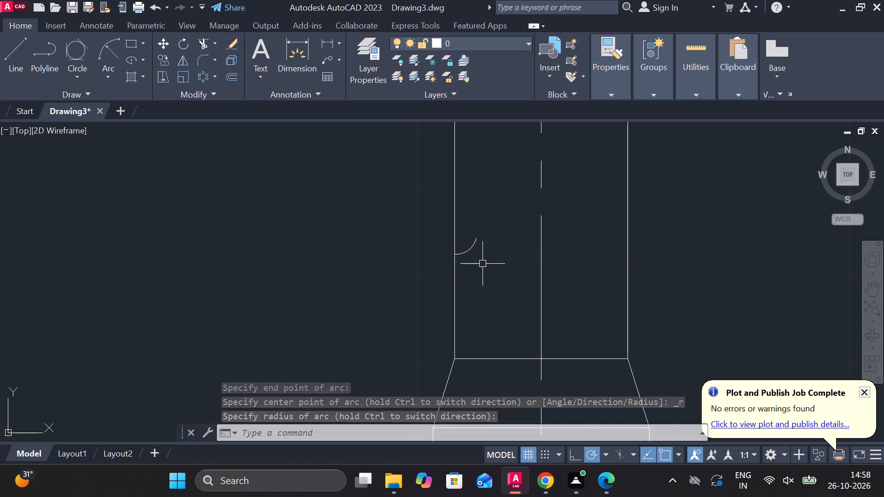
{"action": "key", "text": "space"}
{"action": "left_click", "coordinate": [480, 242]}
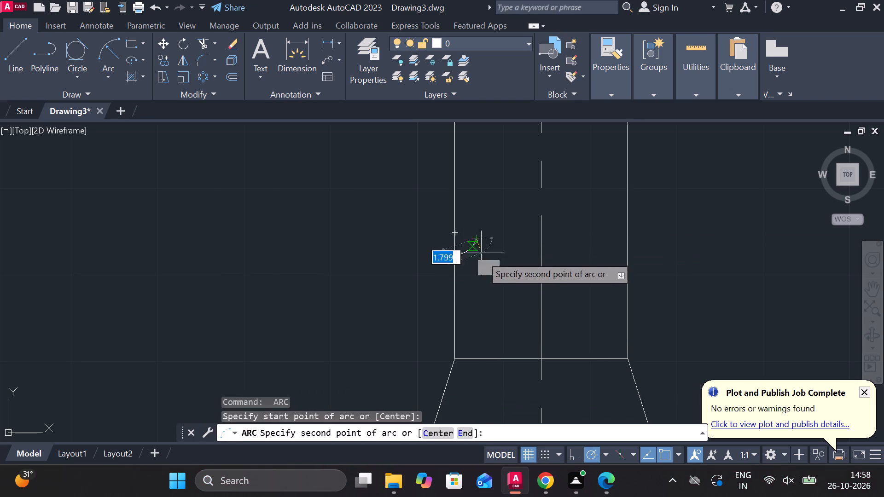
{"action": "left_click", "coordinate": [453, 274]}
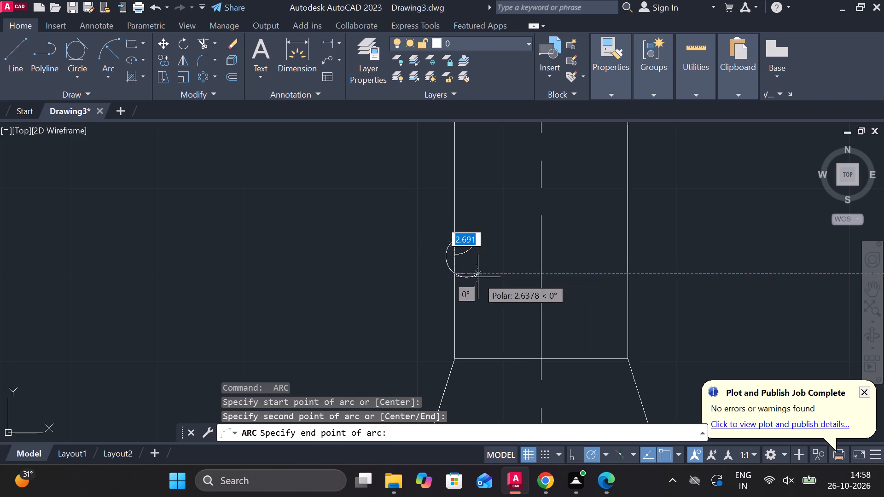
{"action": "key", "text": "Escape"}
Draw a three-point arc from the left edge just below the small arc, through that arc's inner tip, ending outside the edge.
{"action": "key", "text": "space"}
{"action": "left_click", "coordinate": [457, 273]}
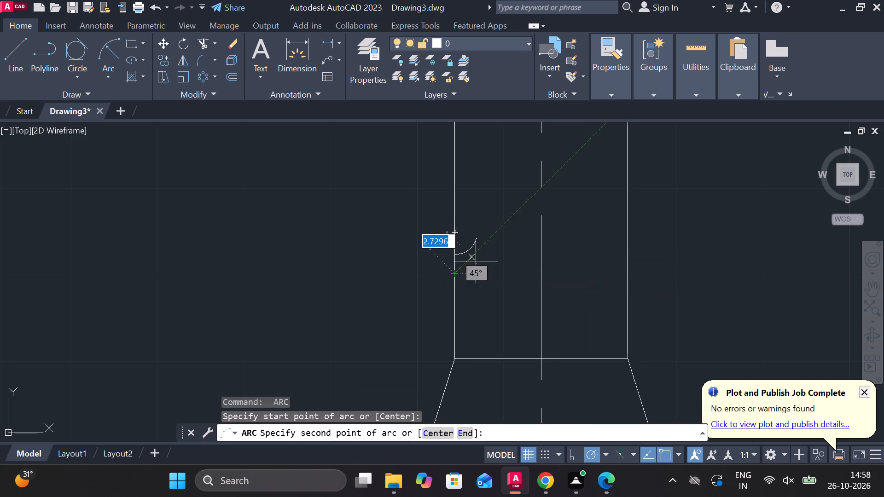
{"action": "left_click", "coordinate": [478, 242]}
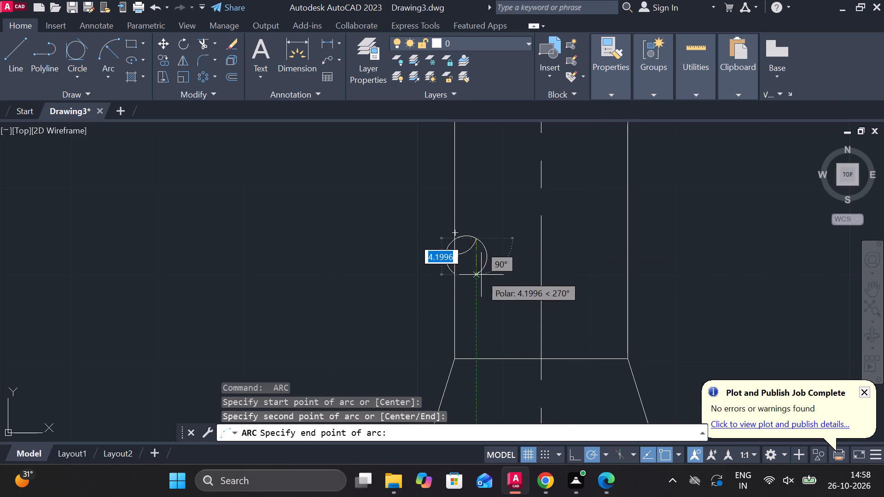
{"action": "left_click", "coordinate": [377, 206]}
{"action": "key", "text": "Escape"}
Trim the larger arc beyond the small arc's inner tip, leaving only the lower piece between the edge and the tip.
{"action": "type", "text": "TR"}
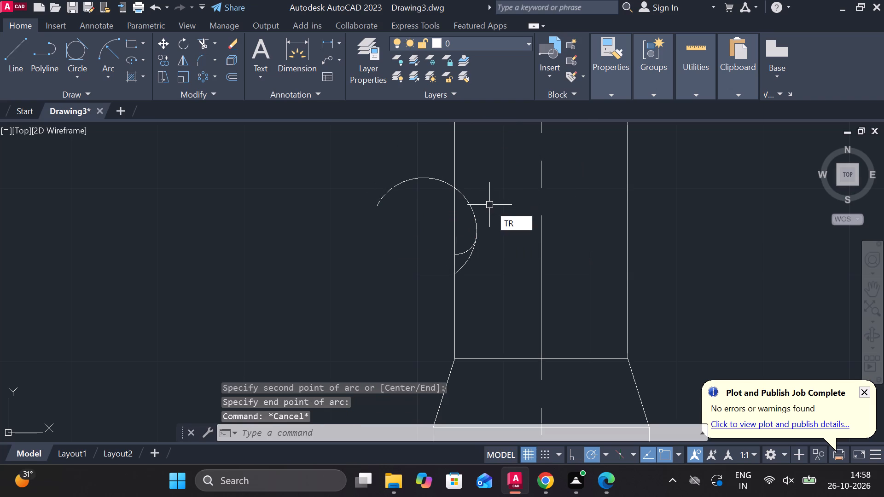
{"action": "key", "text": "space"}
{"action": "left_click", "coordinate": [469, 207]}
{"action": "left_click", "coordinate": [409, 181]}
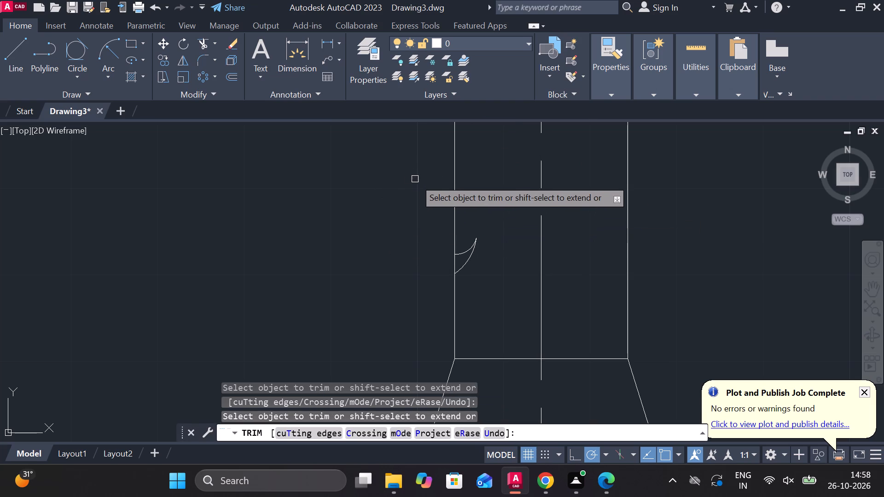
{"action": "key", "text": "Escape"}
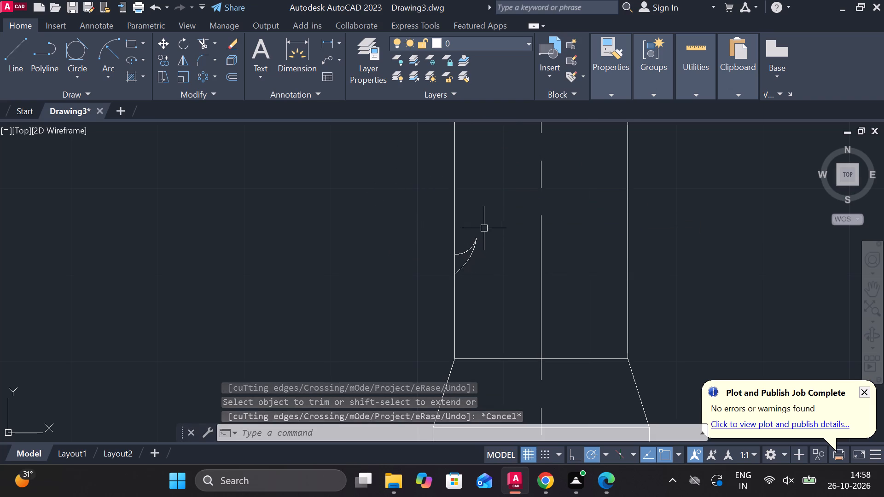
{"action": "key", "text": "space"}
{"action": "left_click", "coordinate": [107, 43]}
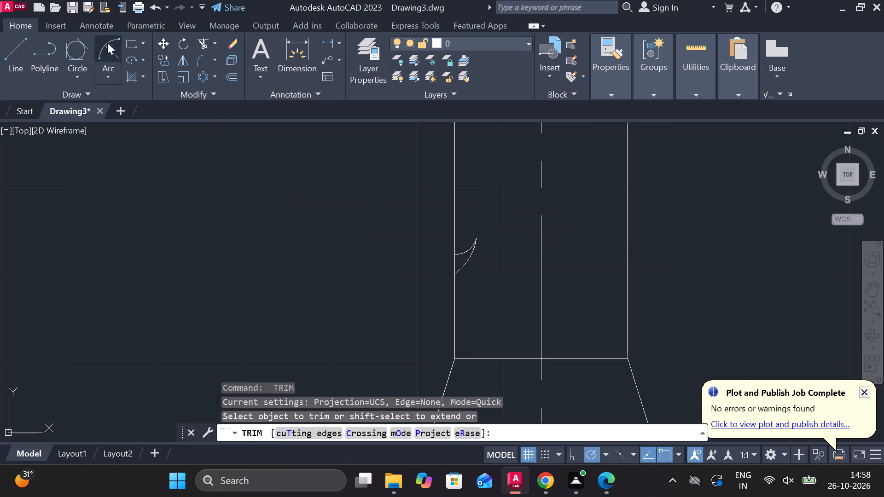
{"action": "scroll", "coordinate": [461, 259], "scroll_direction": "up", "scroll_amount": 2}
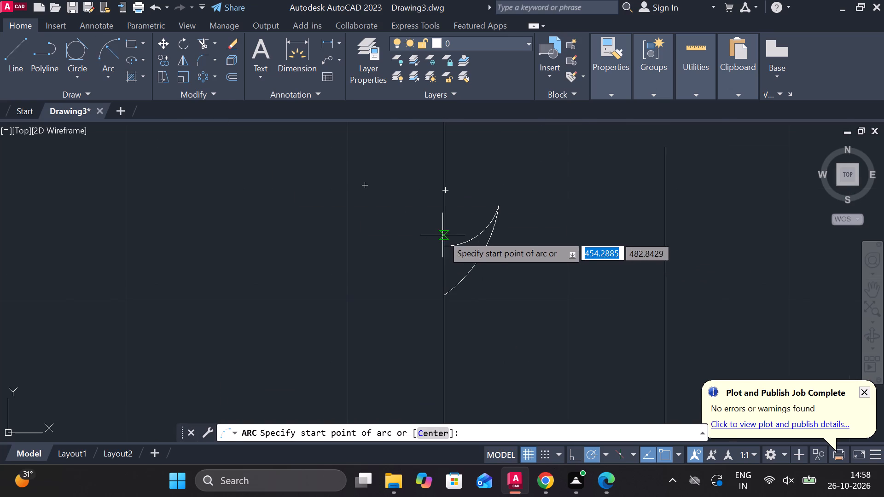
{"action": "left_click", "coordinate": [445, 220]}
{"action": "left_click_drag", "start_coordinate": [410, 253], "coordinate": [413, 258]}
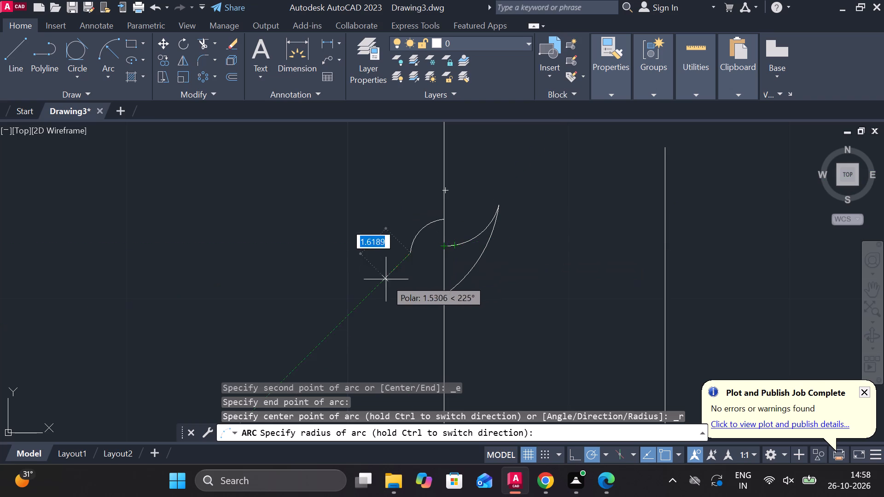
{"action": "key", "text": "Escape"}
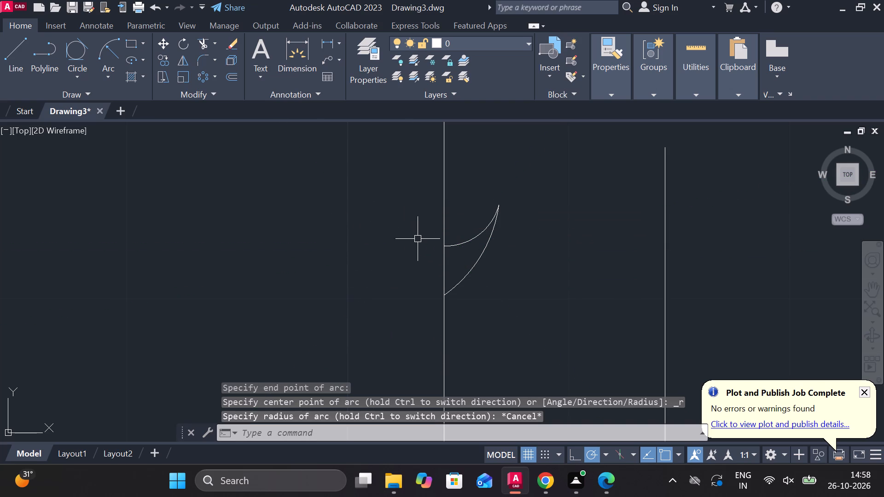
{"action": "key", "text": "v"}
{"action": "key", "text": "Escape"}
Draw a three-point arc outside the left edge, starting level with the small arc, touching the edge and ending above outside.
{"action": "key", "text": "space"}
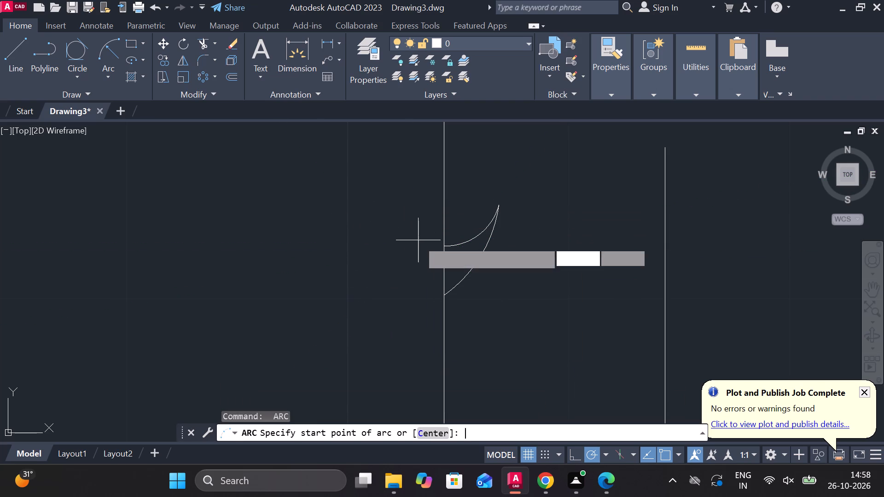
{"action": "left_click", "coordinate": [424, 248]}
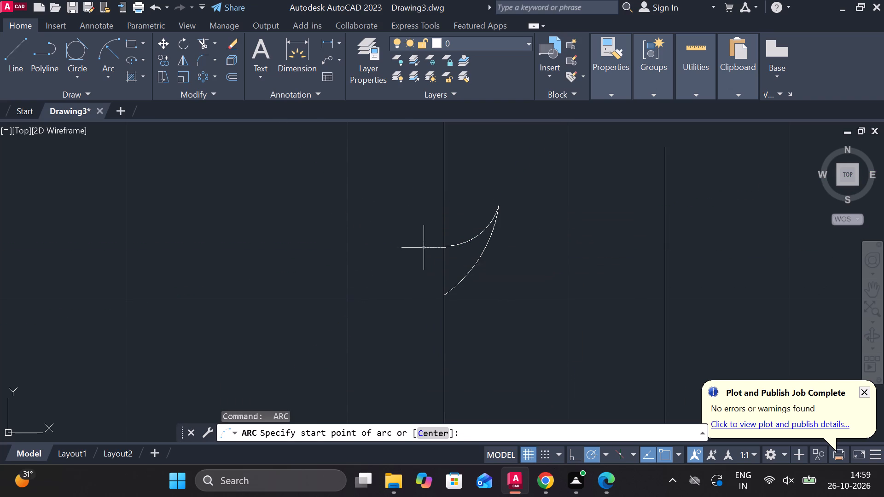
{"action": "left_click", "coordinate": [445, 218]}
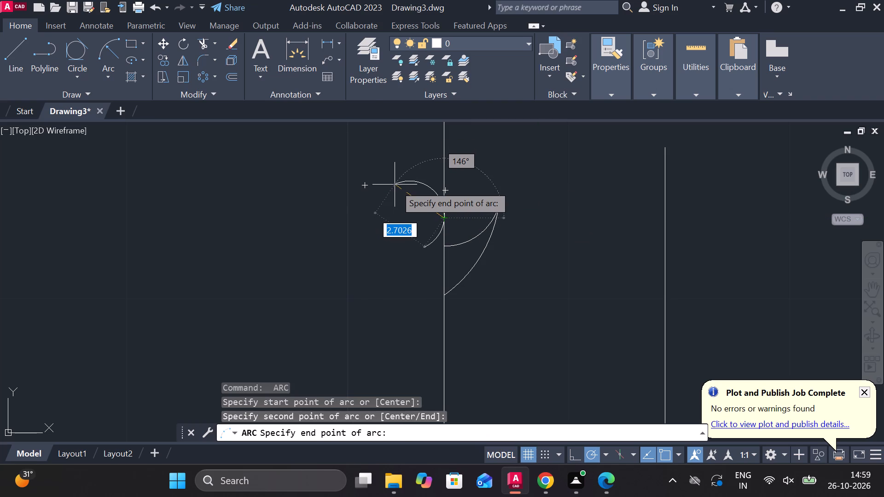
{"action": "left_click", "coordinate": [418, 184]}
{"action": "key", "text": "Escape"}
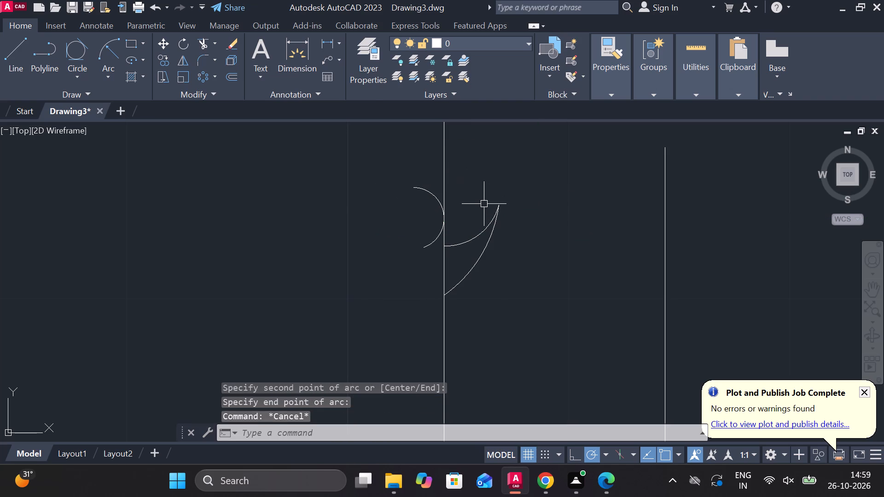
Trim away the upper half of the outer arc above where it touches the left edge.
{"action": "type", "text": "TR"}
{"action": "key", "text": "space"}
{"action": "left_click", "coordinate": [431, 199]}
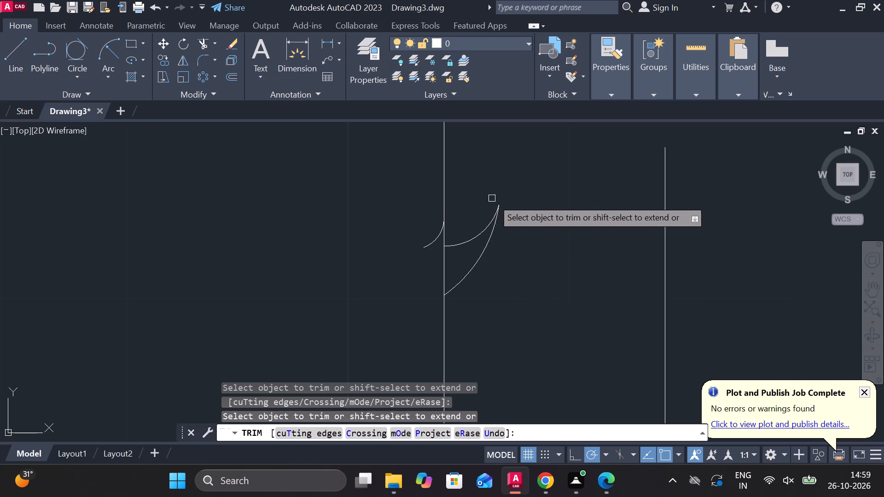
{"action": "key", "text": "grave"}
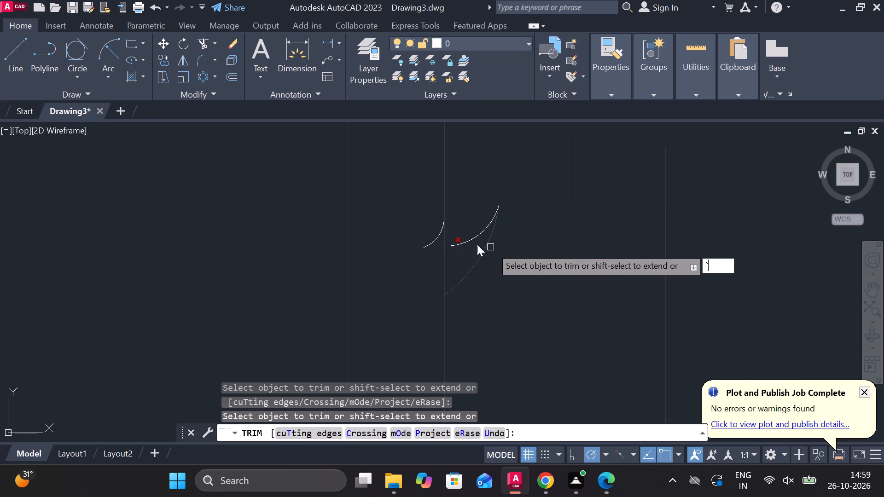
{"action": "key", "text": "Escape"}
Stretch the first small arc's edge endpoint outward to meet the lower end of the outer arc.
{"action": "left_click", "coordinate": [467, 244]}
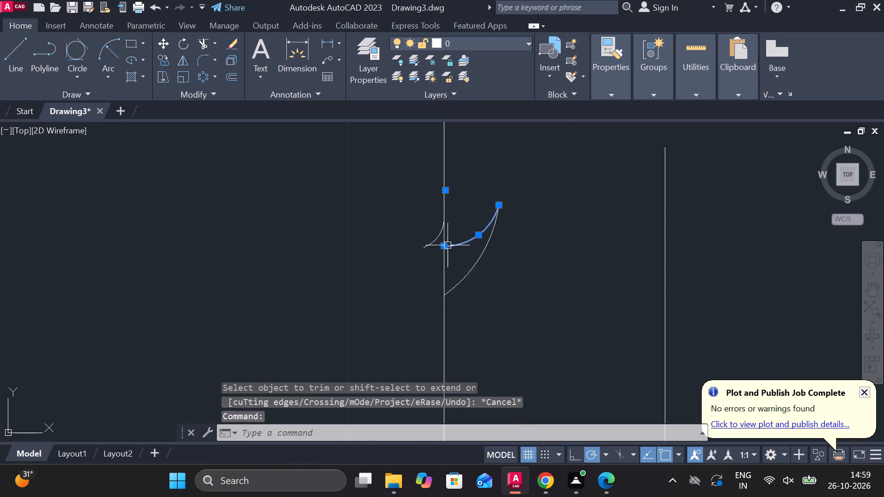
{"action": "left_click", "coordinate": [445, 245]}
{"action": "left_click", "coordinate": [423, 248]}
{"action": "key", "text": "Escape"}
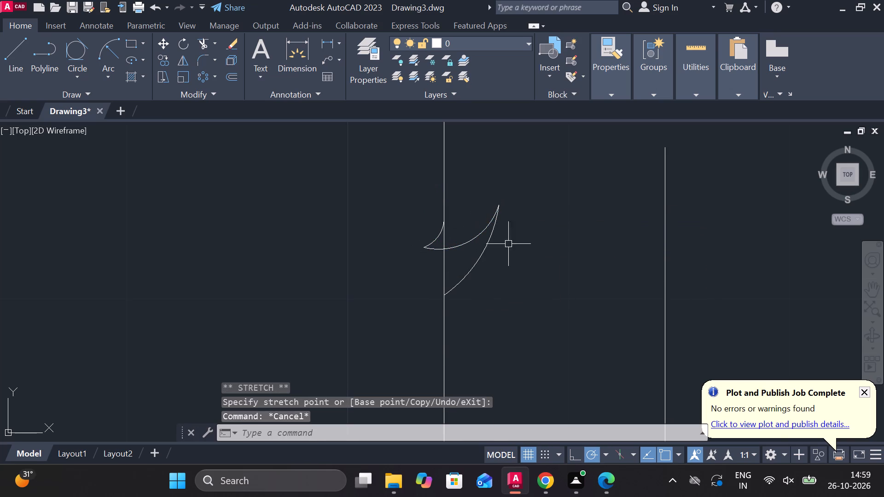
Stretch the small arc's outer endpoint about 0.44 further outward along its own curve, beyond the shank's left edge.
{"action": "scroll", "coordinate": [478, 255], "scroll_direction": "down", "scroll_amount": 3}
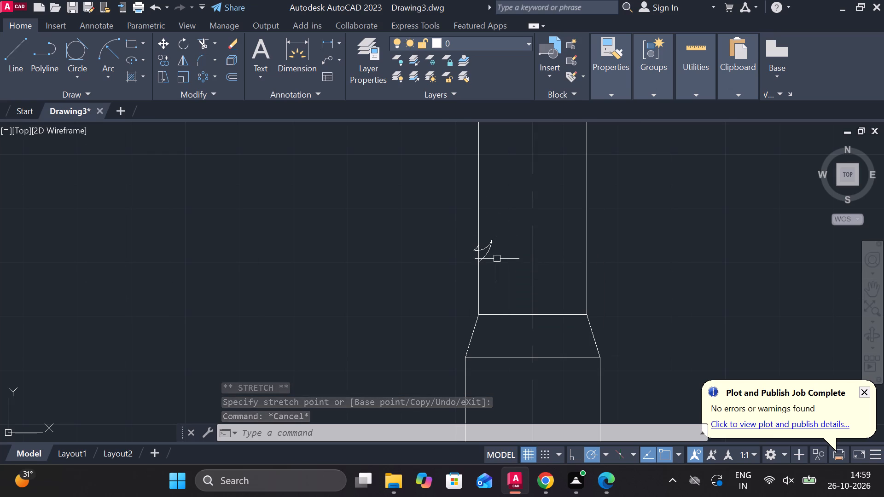
{"action": "scroll", "coordinate": [496, 260], "scroll_direction": "up", "scroll_amount": 2}
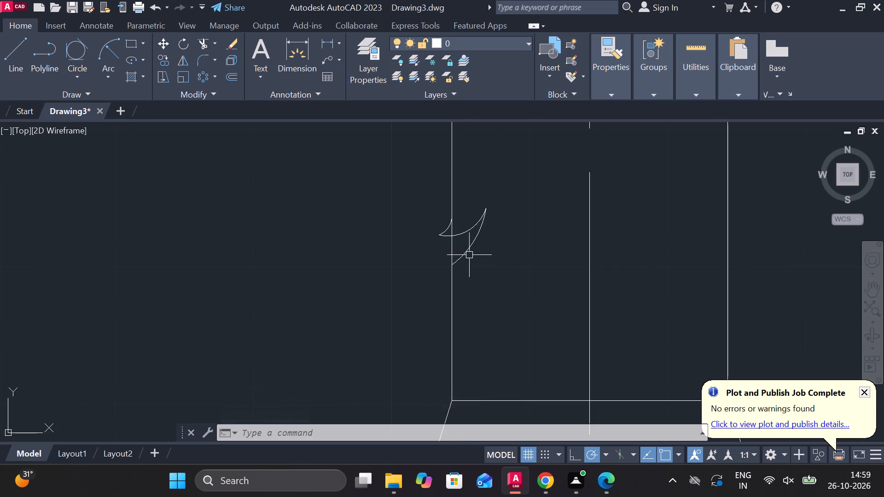
{"action": "left_click", "coordinate": [468, 252]}
{"action": "key", "text": "Escape"}
{"action": "scroll", "coordinate": [440, 232], "scroll_direction": "up", "scroll_amount": 2}
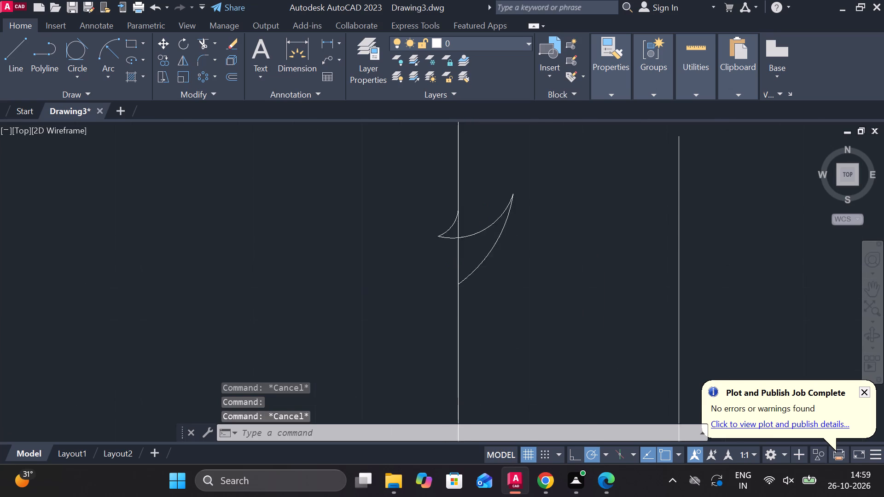
{"action": "left_click", "coordinate": [437, 237]}
{"action": "left_click", "coordinate": [440, 236]}
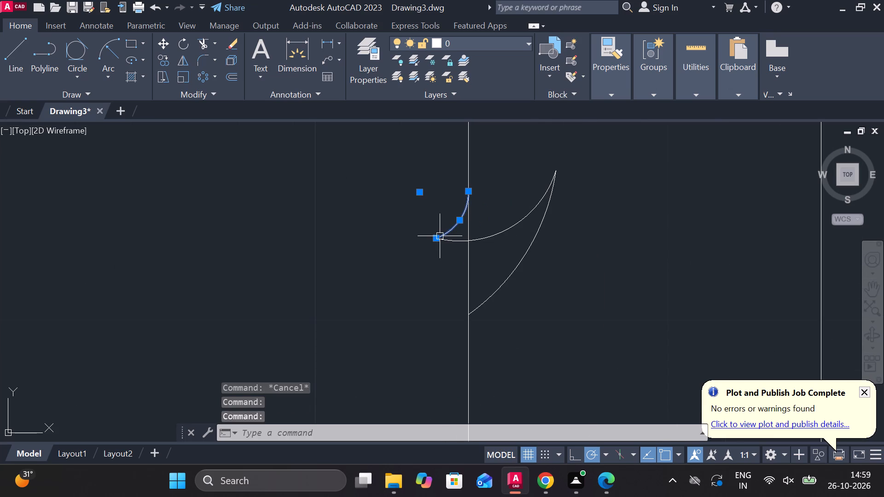
{"action": "left_click", "coordinate": [435, 238]}
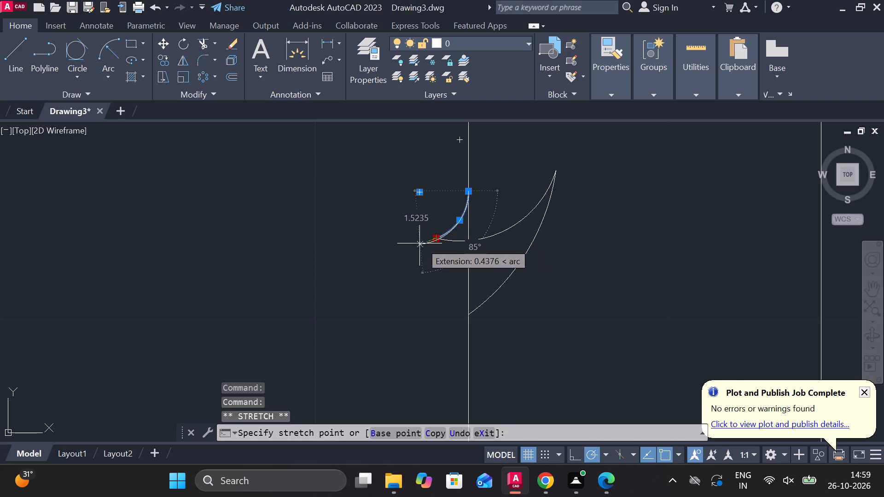
{"action": "left_click", "coordinate": [419, 243]}
{"action": "key", "text": "Escape"}
Stretch the middle arc's outer endpoint to meet the small arc's outer tip.
{"action": "left_click", "coordinate": [450, 242]}
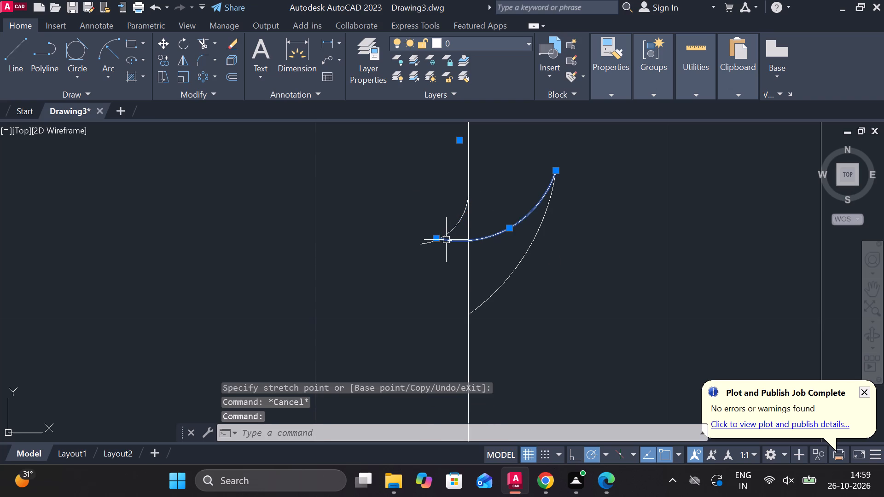
{"action": "left_click", "coordinate": [437, 237]}
{"action": "left_click", "coordinate": [423, 242]}
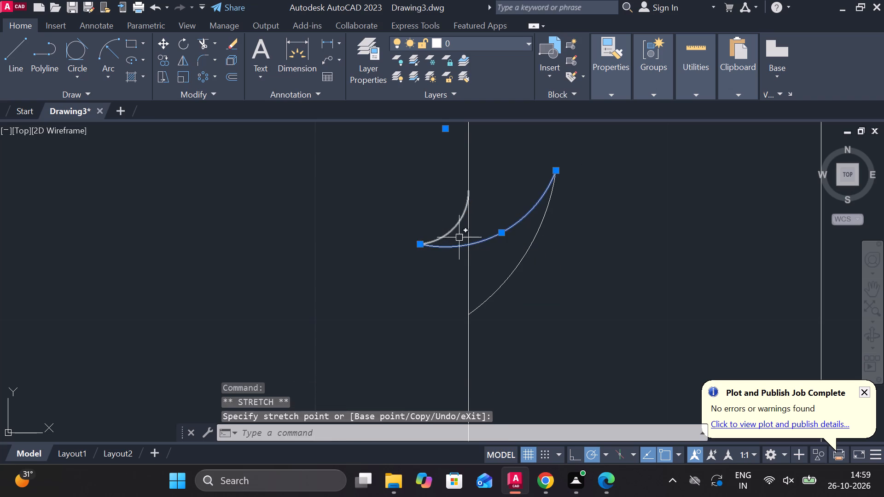
{"action": "key", "text": "Escape"}
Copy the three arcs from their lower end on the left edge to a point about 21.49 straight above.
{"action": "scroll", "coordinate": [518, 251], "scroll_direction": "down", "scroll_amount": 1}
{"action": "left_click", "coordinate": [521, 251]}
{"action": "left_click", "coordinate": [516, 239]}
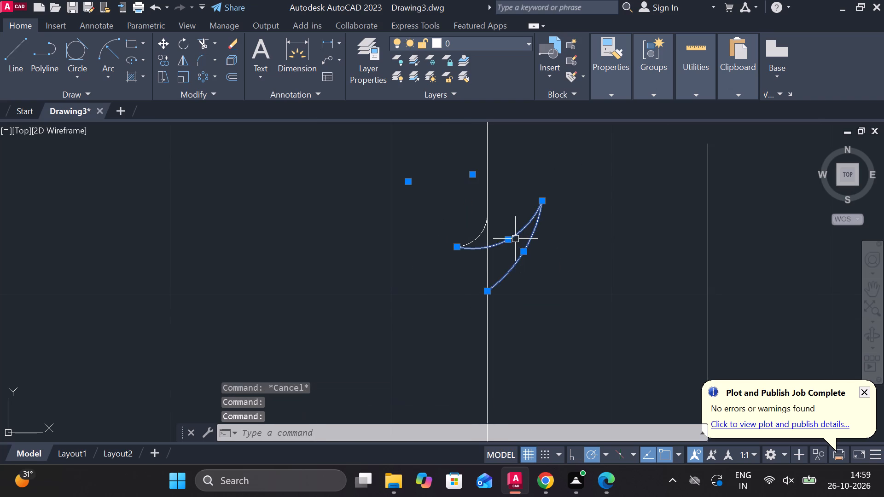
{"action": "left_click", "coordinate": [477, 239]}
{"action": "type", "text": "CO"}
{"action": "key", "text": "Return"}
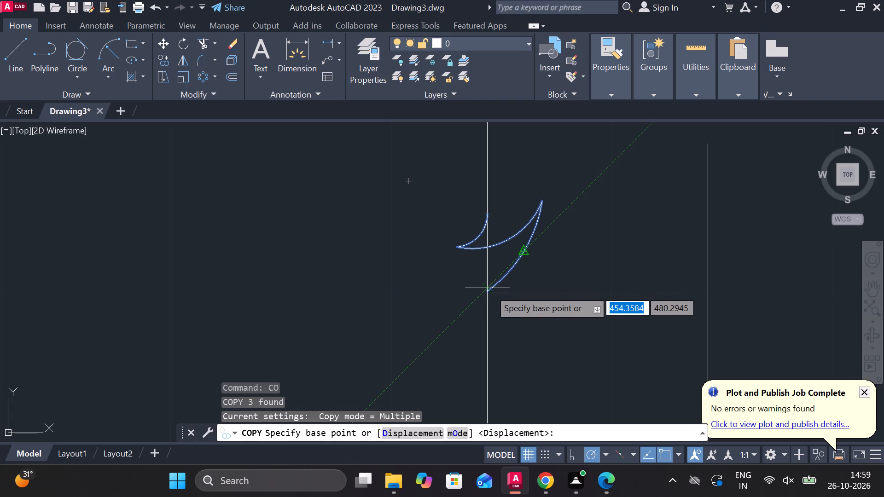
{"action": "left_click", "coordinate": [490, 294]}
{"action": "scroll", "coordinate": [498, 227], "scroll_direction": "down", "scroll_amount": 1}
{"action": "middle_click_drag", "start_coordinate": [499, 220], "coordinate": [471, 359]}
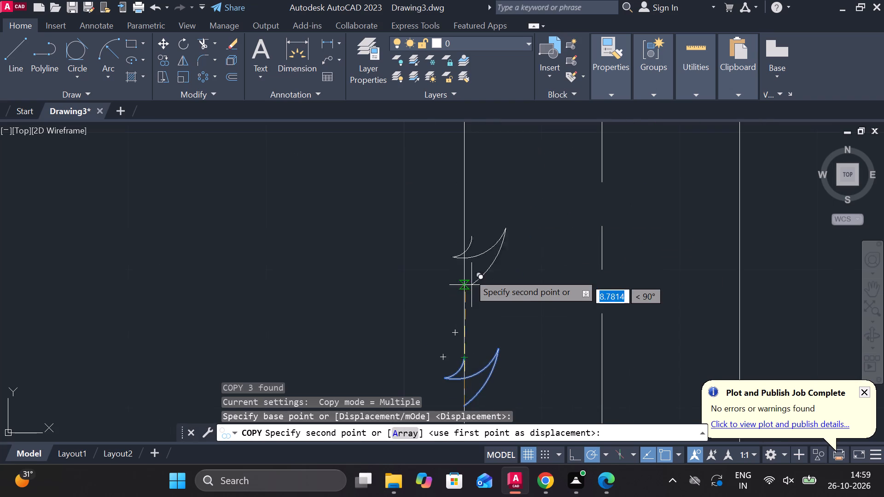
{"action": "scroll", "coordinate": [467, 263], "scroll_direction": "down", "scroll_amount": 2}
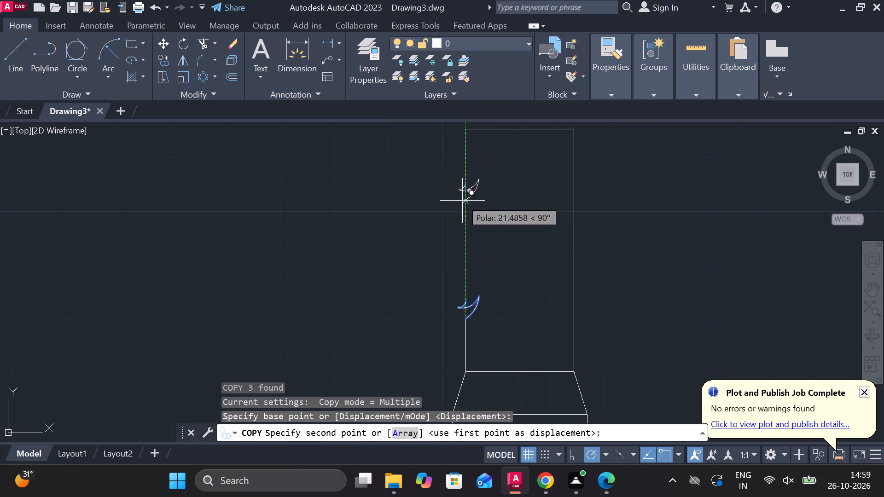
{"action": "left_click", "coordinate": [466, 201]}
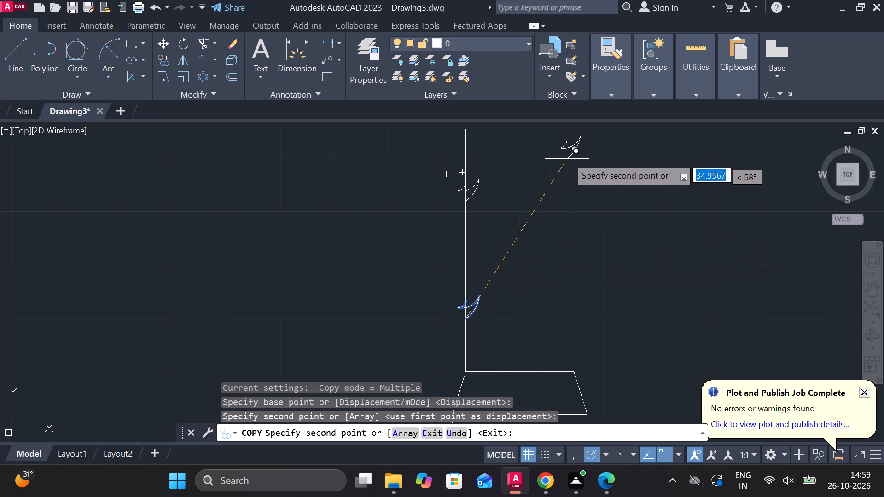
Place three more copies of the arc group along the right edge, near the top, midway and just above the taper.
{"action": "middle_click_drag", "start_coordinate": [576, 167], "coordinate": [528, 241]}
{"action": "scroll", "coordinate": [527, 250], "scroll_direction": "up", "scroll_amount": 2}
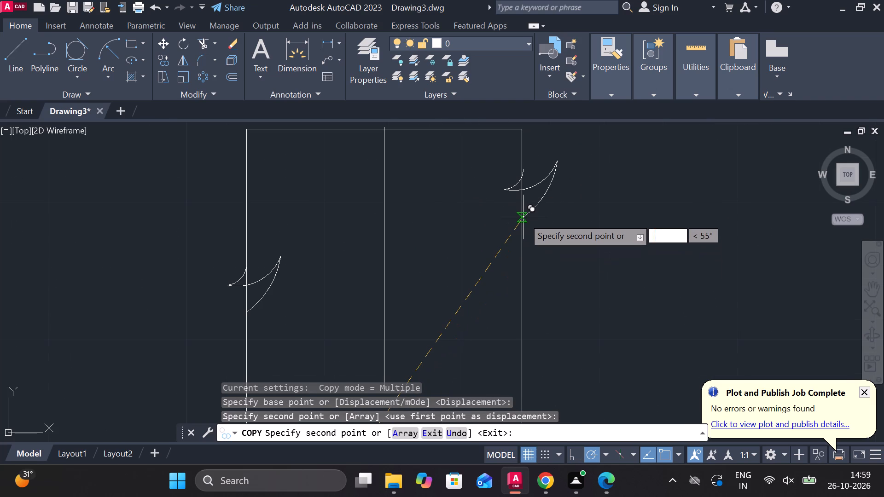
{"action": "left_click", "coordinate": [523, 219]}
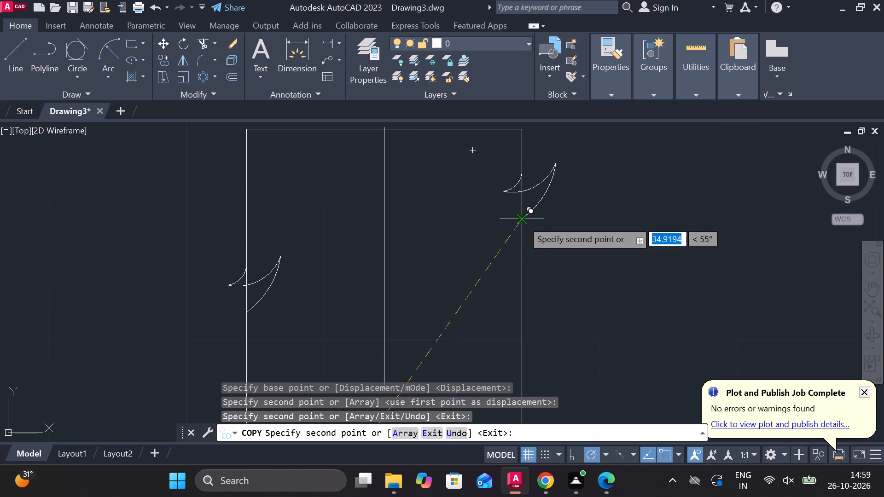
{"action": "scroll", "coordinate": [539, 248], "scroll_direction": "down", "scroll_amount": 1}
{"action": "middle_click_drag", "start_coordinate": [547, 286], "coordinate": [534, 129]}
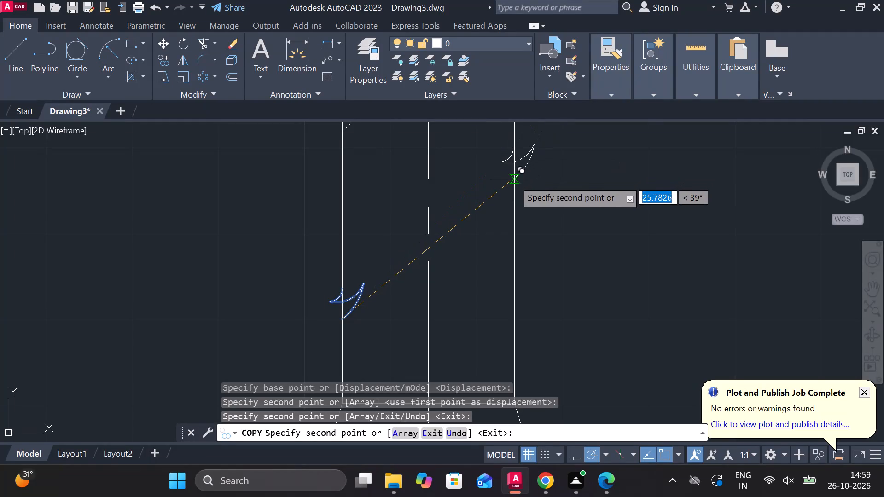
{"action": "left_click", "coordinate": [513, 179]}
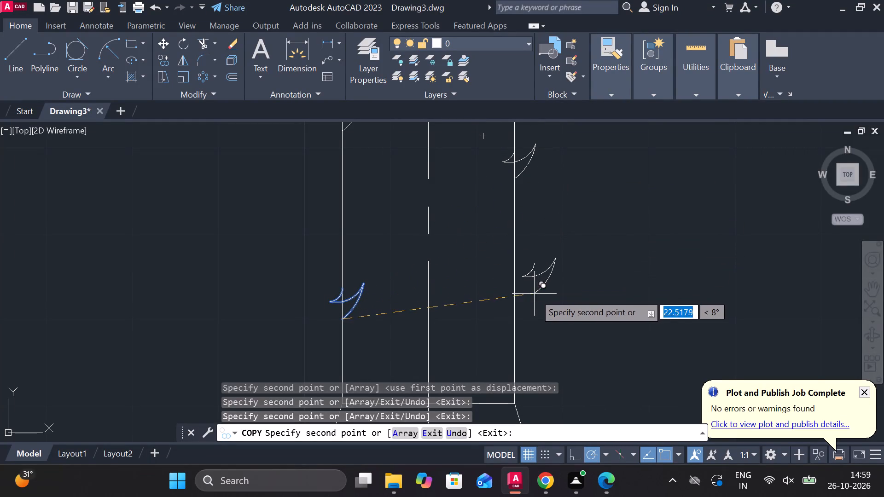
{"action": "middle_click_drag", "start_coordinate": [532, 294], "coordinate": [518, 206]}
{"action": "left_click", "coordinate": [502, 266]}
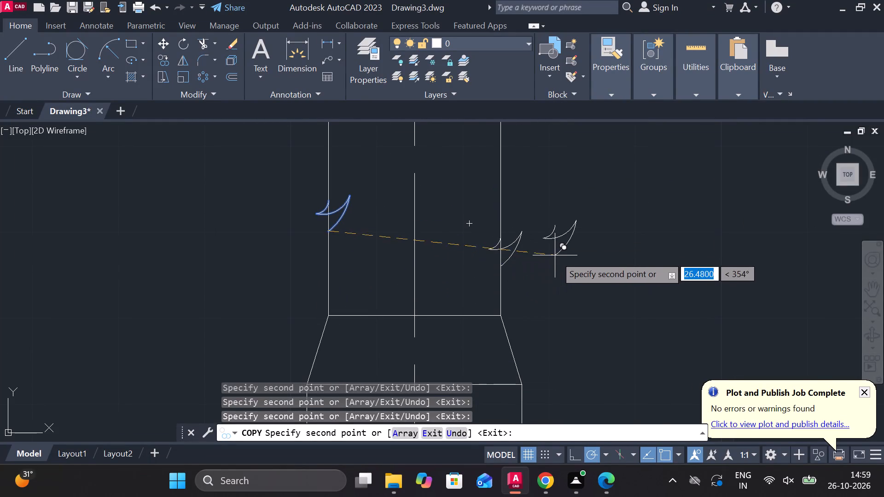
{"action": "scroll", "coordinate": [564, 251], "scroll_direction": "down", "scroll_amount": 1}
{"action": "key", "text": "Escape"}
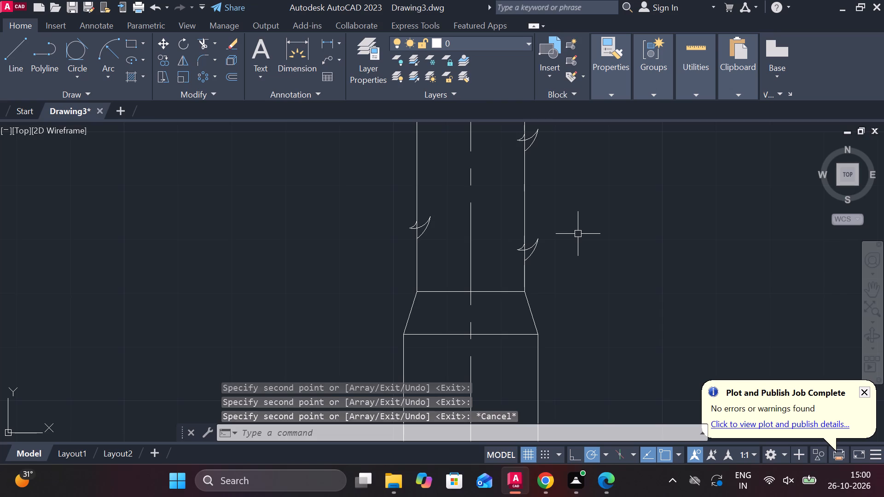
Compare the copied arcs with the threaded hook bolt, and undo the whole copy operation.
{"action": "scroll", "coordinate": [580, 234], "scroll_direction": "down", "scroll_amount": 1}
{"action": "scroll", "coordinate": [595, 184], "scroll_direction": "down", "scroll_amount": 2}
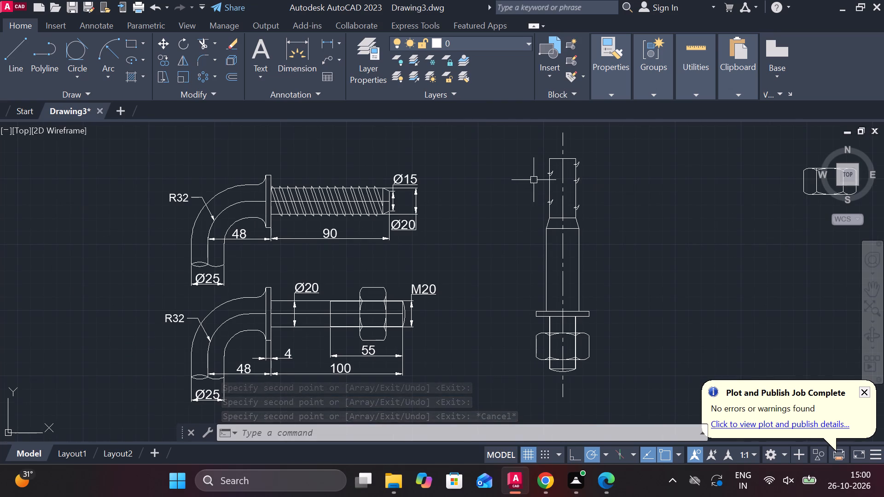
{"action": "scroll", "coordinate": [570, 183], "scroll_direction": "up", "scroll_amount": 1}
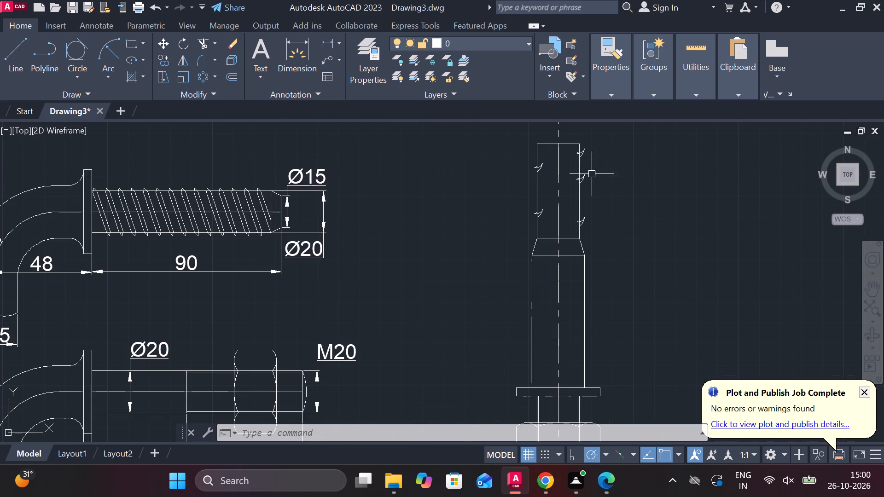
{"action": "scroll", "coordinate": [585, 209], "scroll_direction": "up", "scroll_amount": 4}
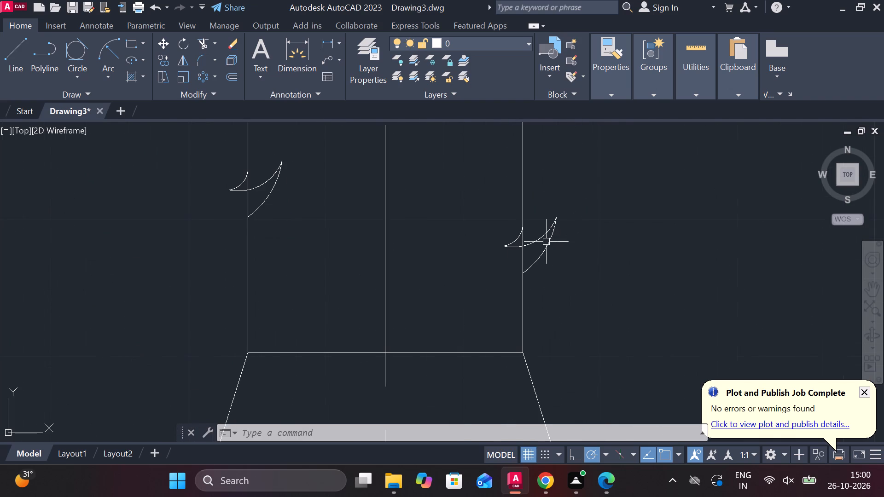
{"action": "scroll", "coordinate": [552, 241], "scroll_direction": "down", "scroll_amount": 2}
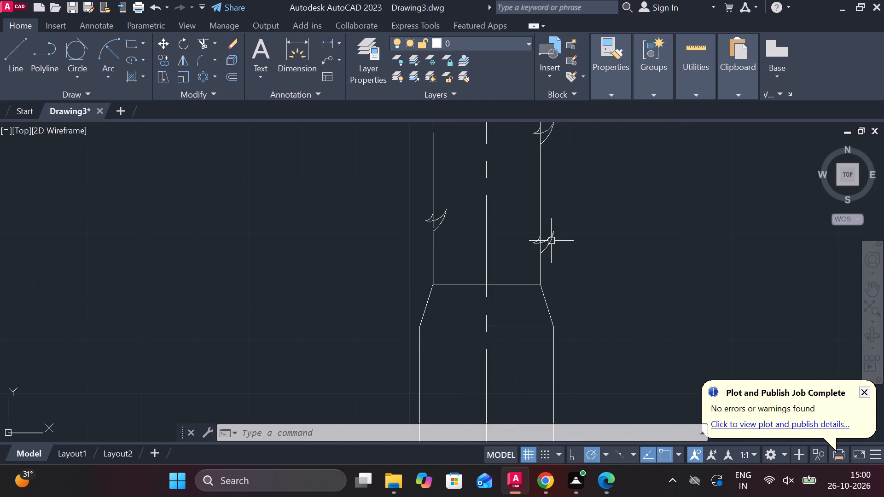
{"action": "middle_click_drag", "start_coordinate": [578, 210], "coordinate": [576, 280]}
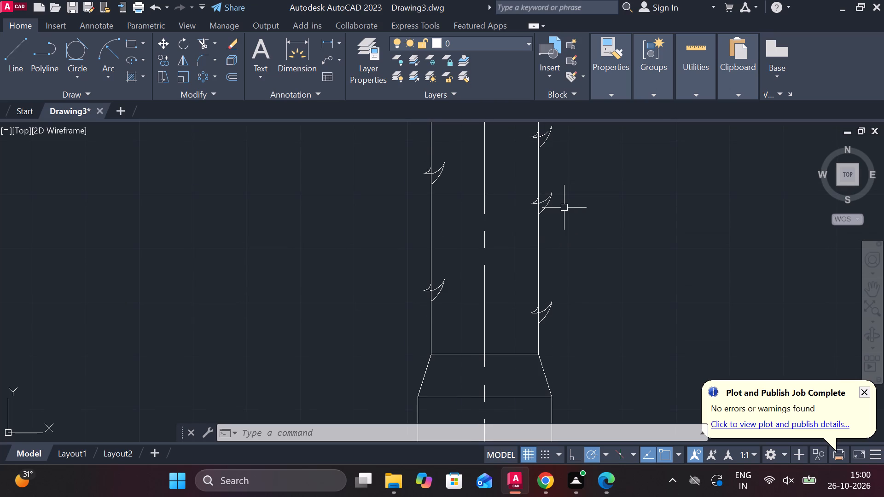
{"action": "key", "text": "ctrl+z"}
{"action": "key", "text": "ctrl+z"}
Select the middle arc of the original three-arc group on the left edge.
{"action": "scroll", "coordinate": [584, 218], "scroll_direction": "down", "scroll_amount": 3}
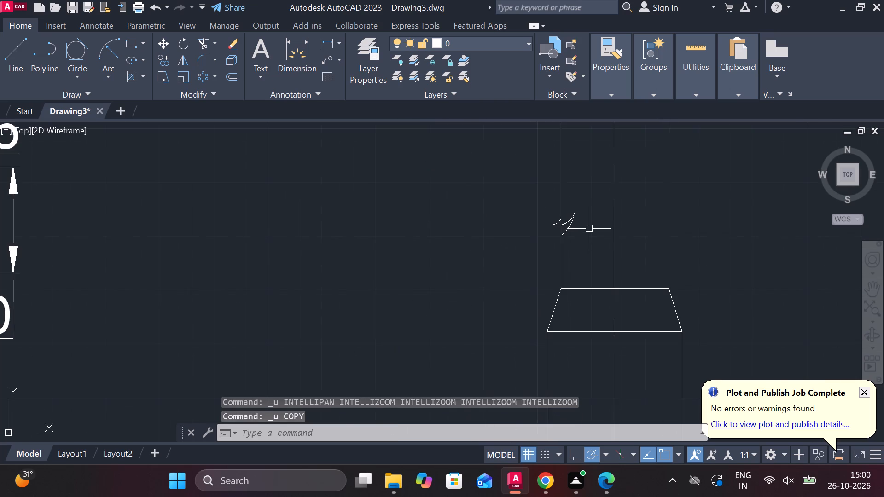
{"action": "scroll", "coordinate": [590, 233], "scroll_direction": "down", "scroll_amount": 2}
{"action": "scroll", "coordinate": [590, 233], "scroll_direction": "up", "scroll_amount": 5}
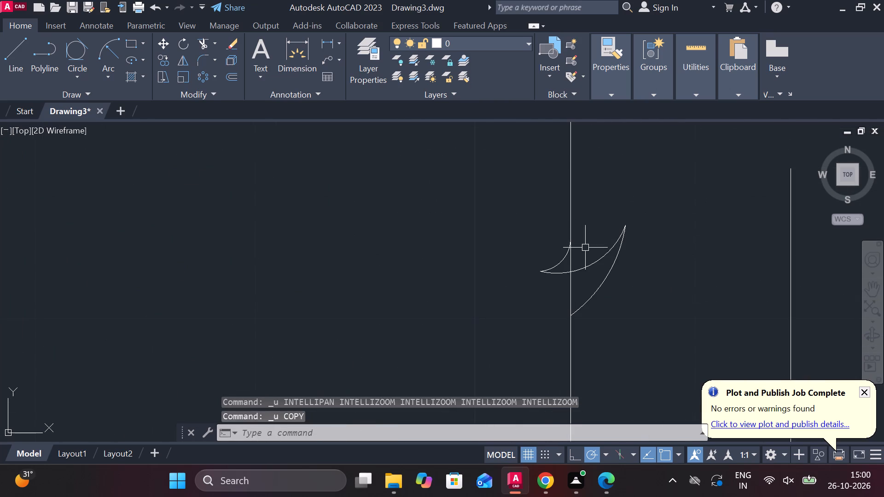
{"action": "left_click", "coordinate": [598, 264]}
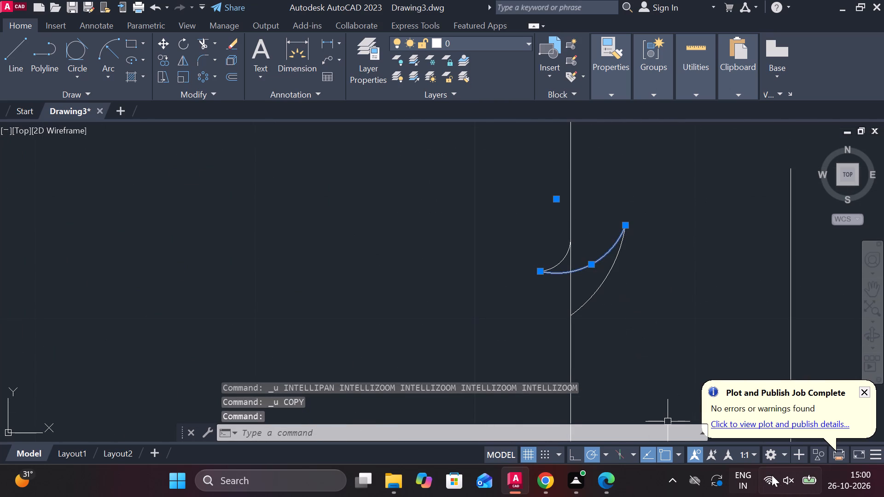
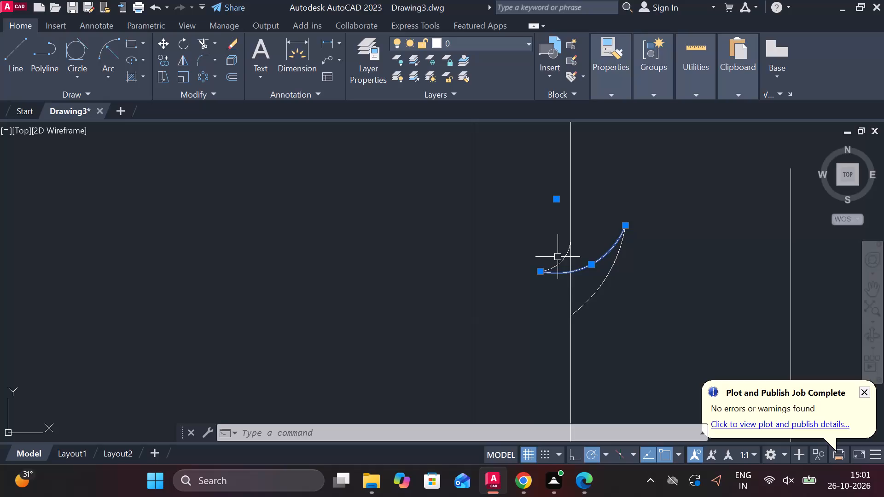
Copy the three arcs on the left edge from their lower end to a point about 22.3 straight above on the same edge.
{"action": "left_click", "coordinate": [564, 257]}
{"action": "left_click", "coordinate": [609, 278]}
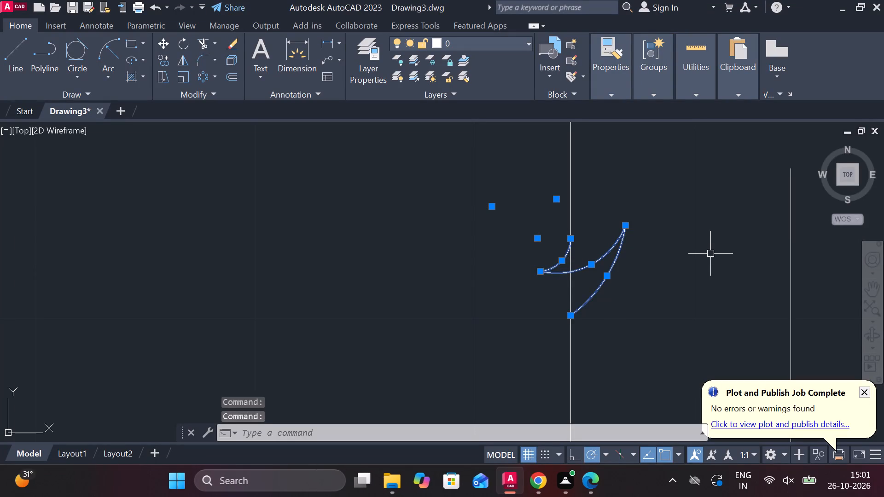
{"action": "type", "text": "CO"}
{"action": "key", "text": "Return"}
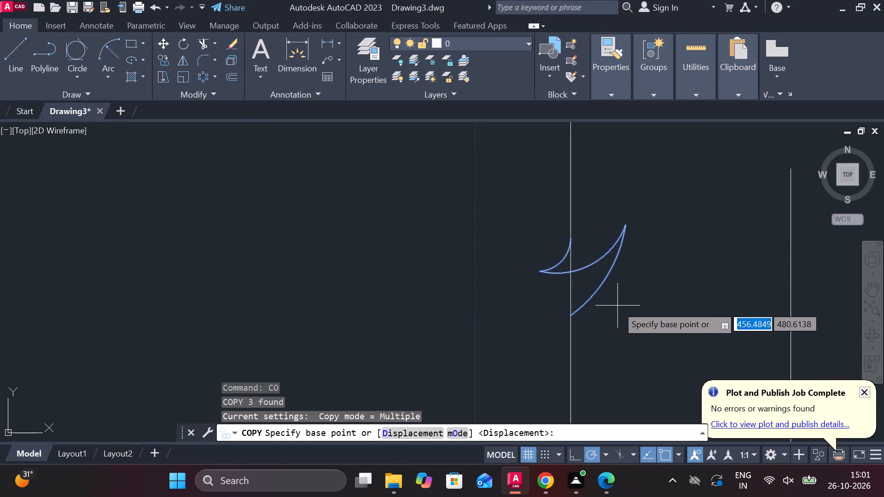
{"action": "left_click", "coordinate": [567, 315]}
{"action": "scroll", "coordinate": [569, 224], "scroll_direction": "down", "scroll_amount": 1}
{"action": "middle_click_drag", "start_coordinate": [571, 224], "coordinate": [539, 319]}
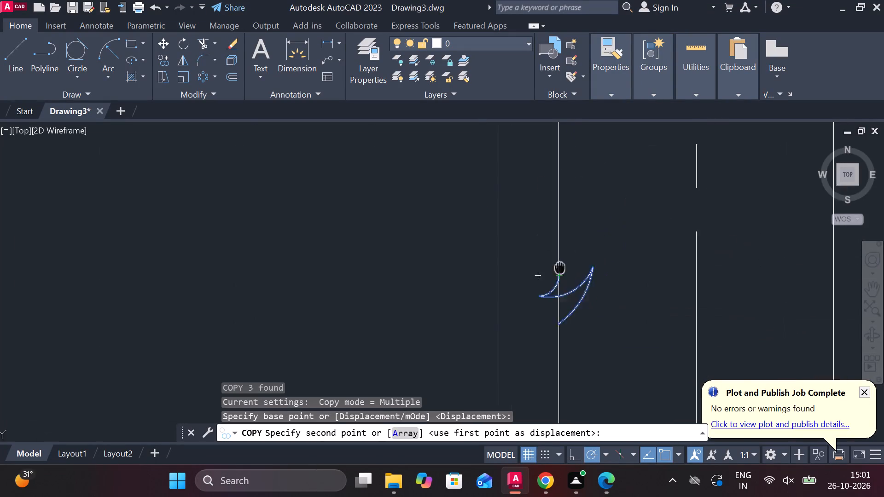
{"action": "middle_click_drag", "start_coordinate": [539, 319], "coordinate": [477, 466]}
{"action": "scroll", "coordinate": [513, 292], "scroll_direction": "down", "scroll_amount": 2}
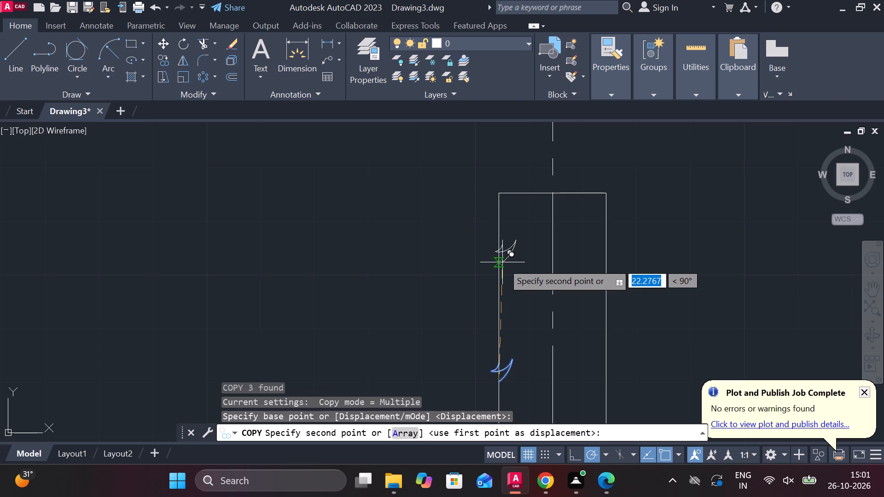
{"action": "left_click", "coordinate": [502, 262]}
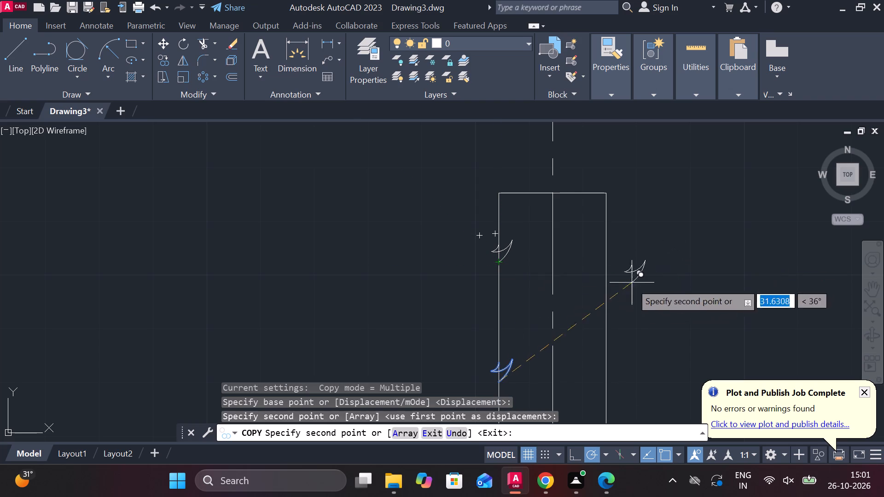
{"action": "middle_click_drag", "start_coordinate": [518, 306], "coordinate": [559, 185]}
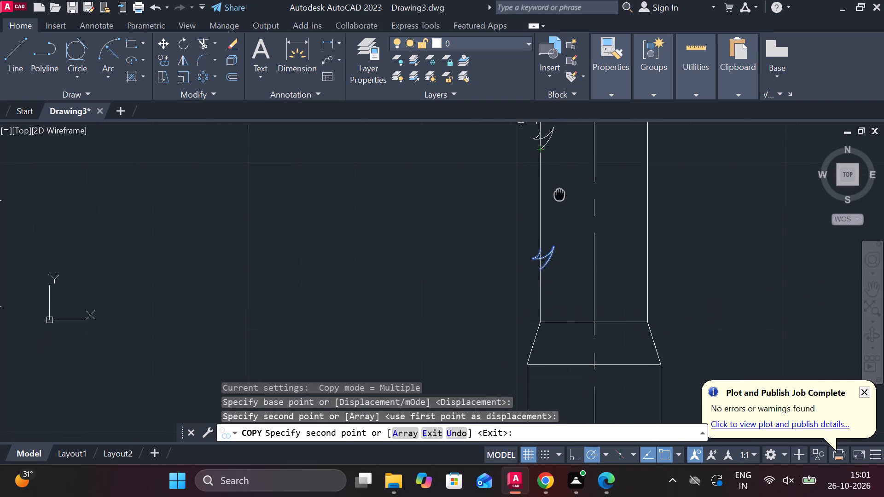
{"action": "key", "text": "Escape"}
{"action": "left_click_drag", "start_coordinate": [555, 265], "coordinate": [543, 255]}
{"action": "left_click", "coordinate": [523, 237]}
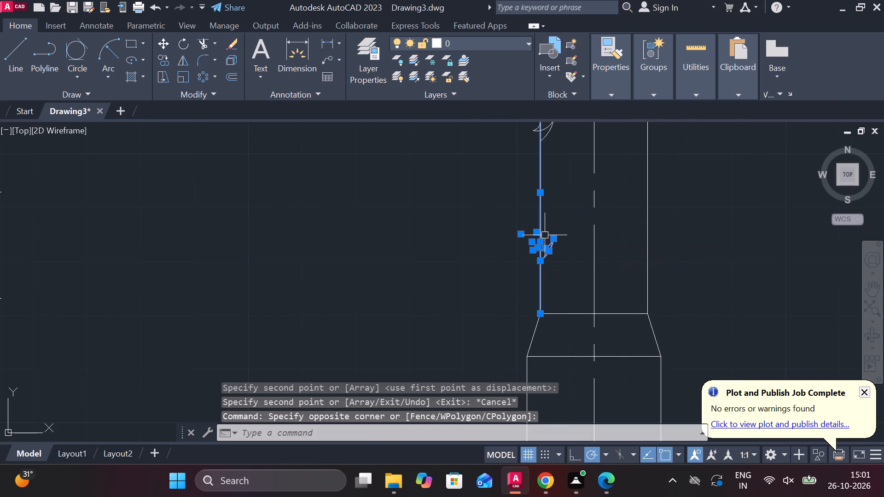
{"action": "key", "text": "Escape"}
Mirror both left-edge arc groups about the vertical centre line onto the right edge, keeping the source arcs.
{"action": "left_click", "coordinate": [549, 246]}
{"action": "scroll", "coordinate": [549, 246], "scroll_direction": "up", "scroll_amount": 3}
{"action": "left_click", "coordinate": [540, 253]}
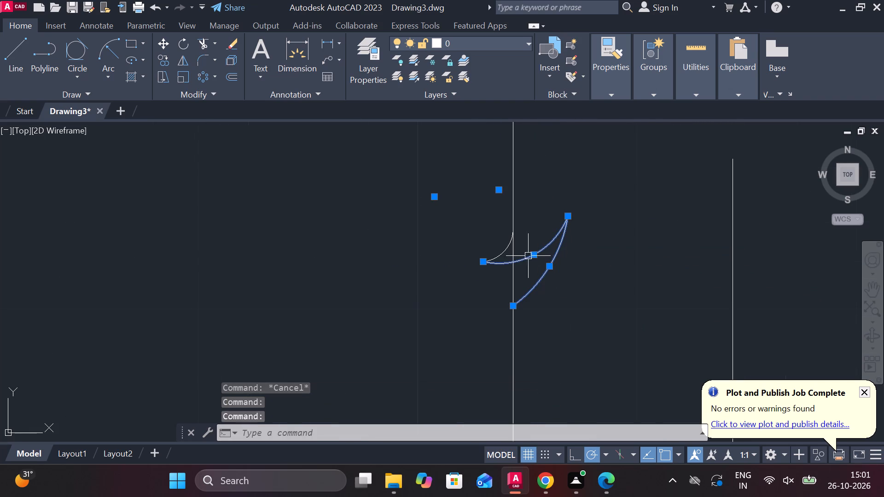
{"action": "left_click", "coordinate": [503, 255]}
{"action": "scroll", "coordinate": [552, 258], "scroll_direction": "down", "scroll_amount": 1}
{"action": "middle_click_drag", "start_coordinate": [576, 216], "coordinate": [542, 389]}
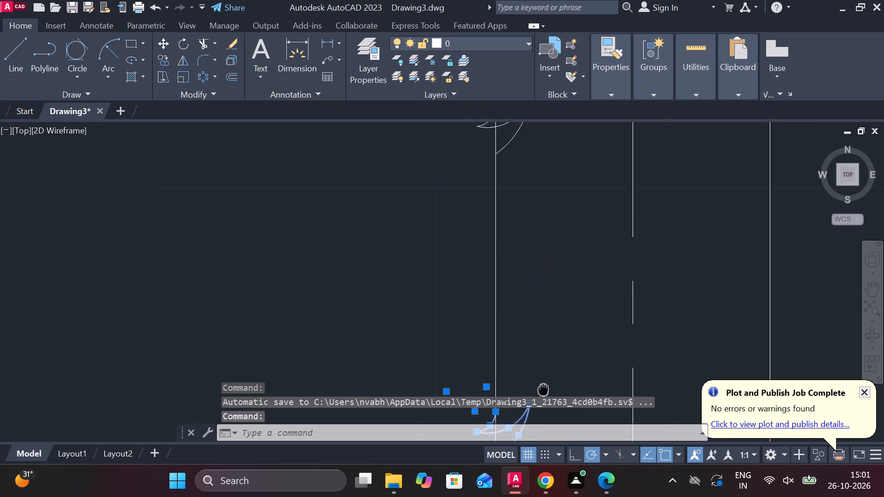
{"action": "middle_click_drag", "start_coordinate": [542, 389], "coordinate": [541, 388]}
{"action": "scroll", "coordinate": [571, 219], "scroll_direction": "down", "scroll_amount": 2}
{"action": "middle_click_drag", "start_coordinate": [571, 210], "coordinate": [567, 331]}
{"action": "scroll", "coordinate": [560, 278], "scroll_direction": "up", "scroll_amount": 4}
{"action": "middle_click_drag", "start_coordinate": [530, 352], "coordinate": [657, 204]}
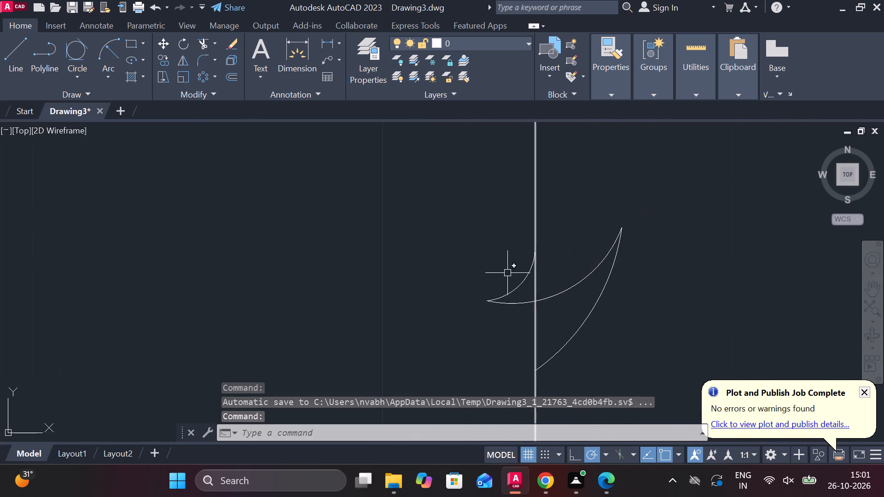
{"action": "left_click", "coordinate": [515, 288]}
{"action": "left_click", "coordinate": [517, 303]}
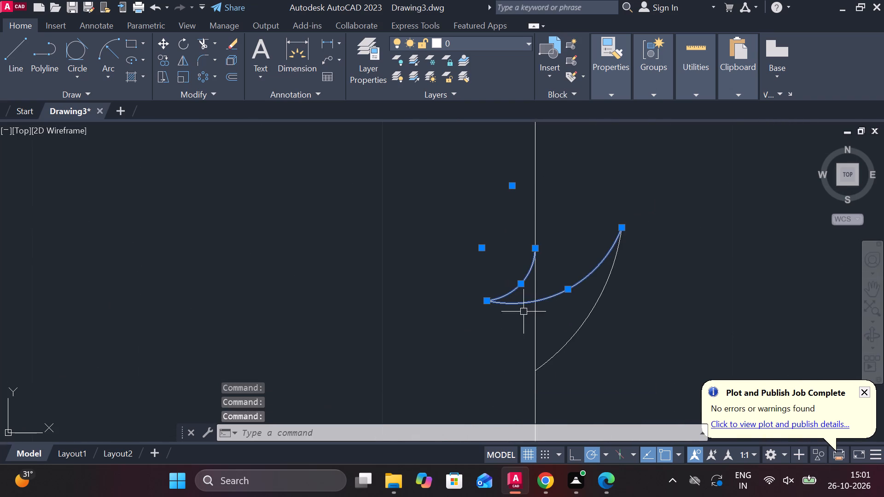
{"action": "left_click", "coordinate": [588, 323]}
{"action": "scroll", "coordinate": [684, 309], "scroll_direction": "down", "scroll_amount": 2}
{"action": "middle_click_drag", "start_coordinate": [685, 305], "coordinate": [561, 207]}
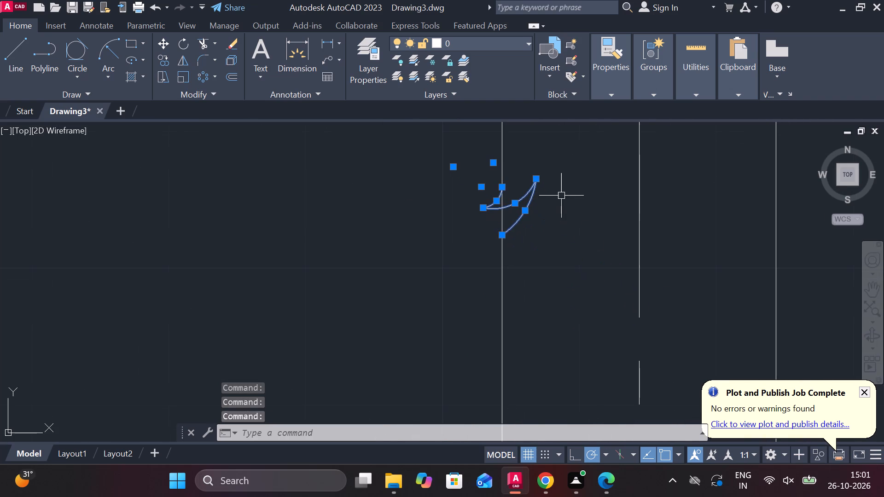
{"action": "type", "text": "MI"}
{"action": "key", "text": "Return"}
{"action": "scroll", "coordinate": [598, 239], "scroll_direction": "down", "scroll_amount": 2}
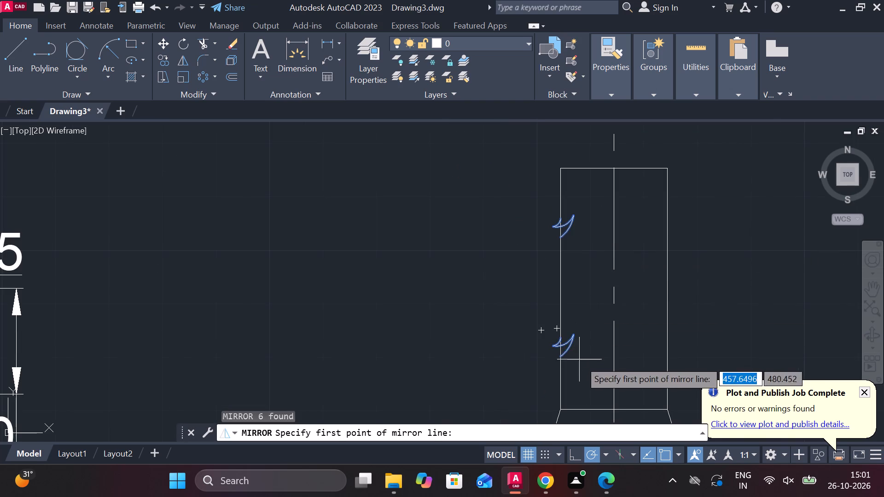
{"action": "left_click_drag", "start_coordinate": [612, 408], "coordinate": [613, 400]}
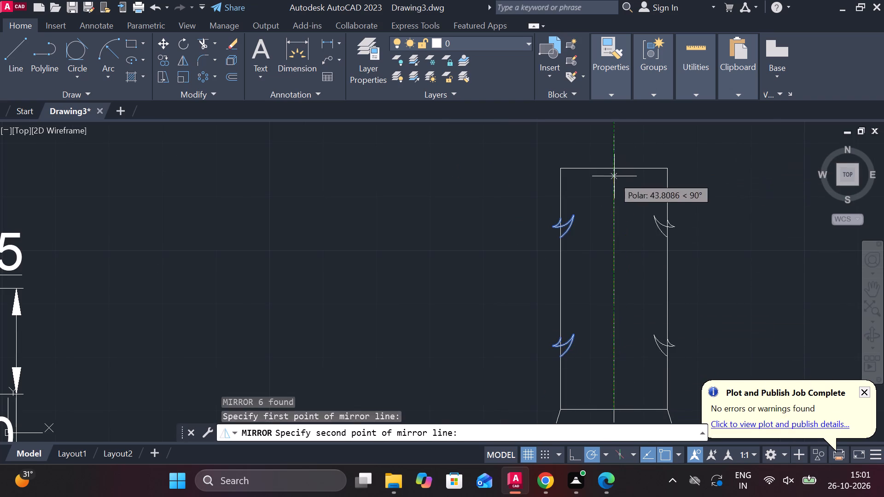
{"action": "left_click", "coordinate": [616, 172]}
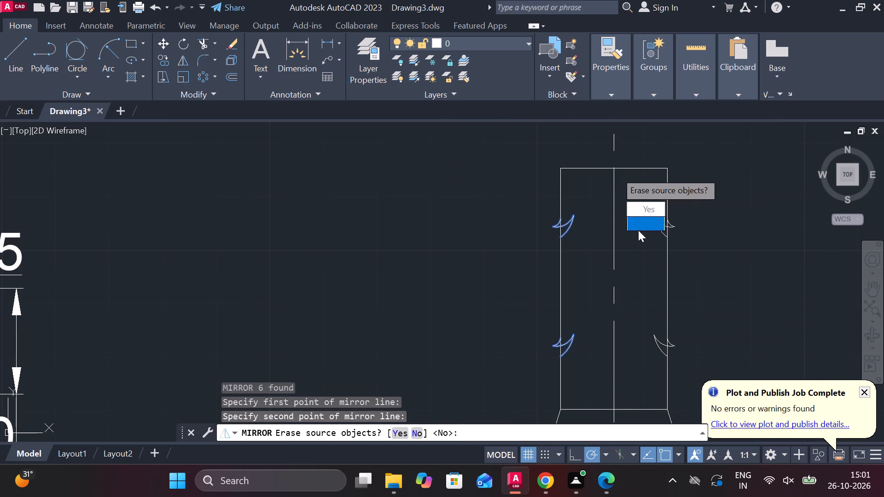
{"action": "left_click_drag", "start_coordinate": [639, 230], "coordinate": [616, 172]}
Copy the lower right-edge arc group from its lower end down to the corner where the right edge meets the taper.
{"action": "scroll", "coordinate": [700, 198], "scroll_direction": "down", "scroll_amount": 2}
{"action": "scroll", "coordinate": [724, 251], "scroll_direction": "down", "scroll_amount": 1}
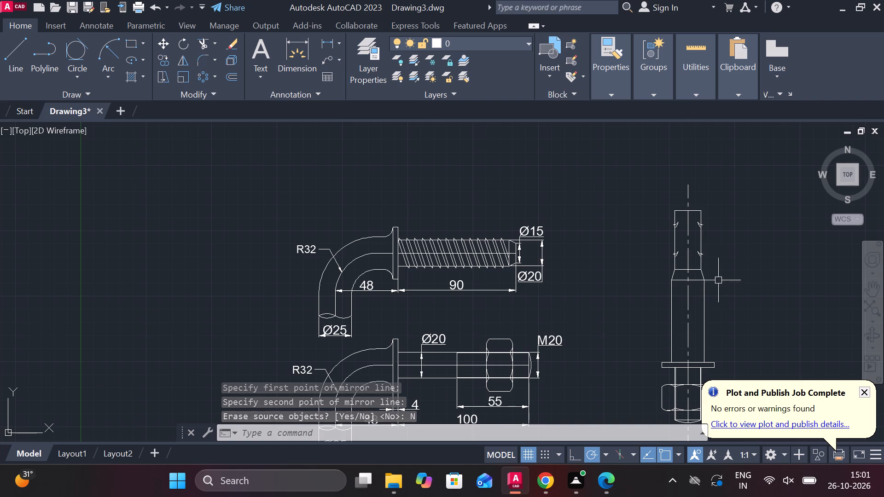
{"action": "scroll", "coordinate": [715, 265], "scroll_direction": "up", "scroll_amount": 5}
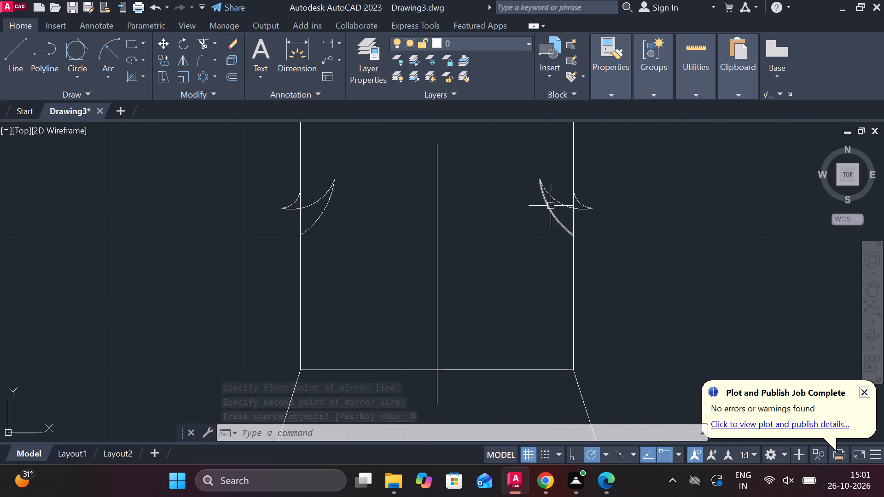
{"action": "left_click", "coordinate": [551, 202]}
{"action": "left_click", "coordinate": [551, 198]}
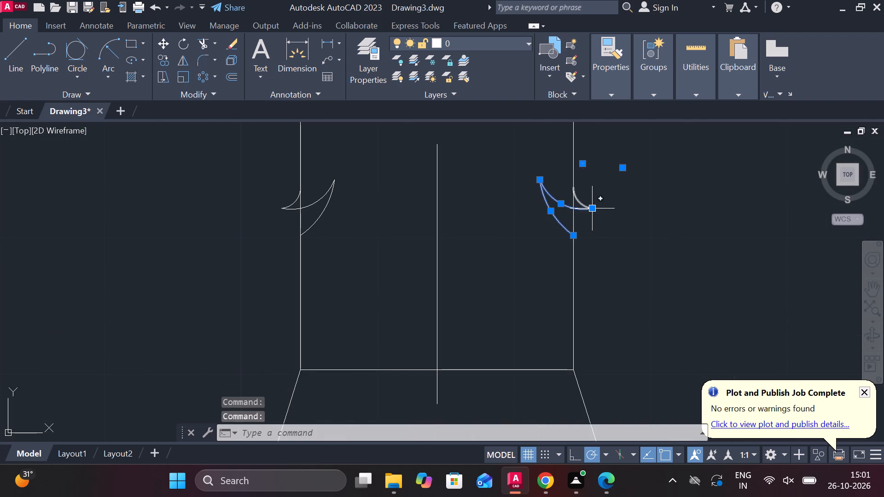
{"action": "left_click", "coordinate": [588, 202]}
{"action": "left_click", "coordinate": [584, 204]}
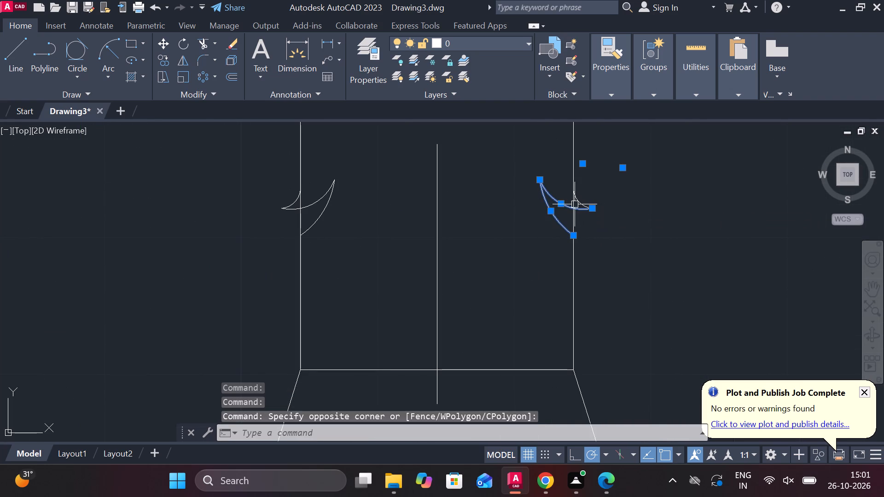
{"action": "left_click", "coordinate": [580, 204]}
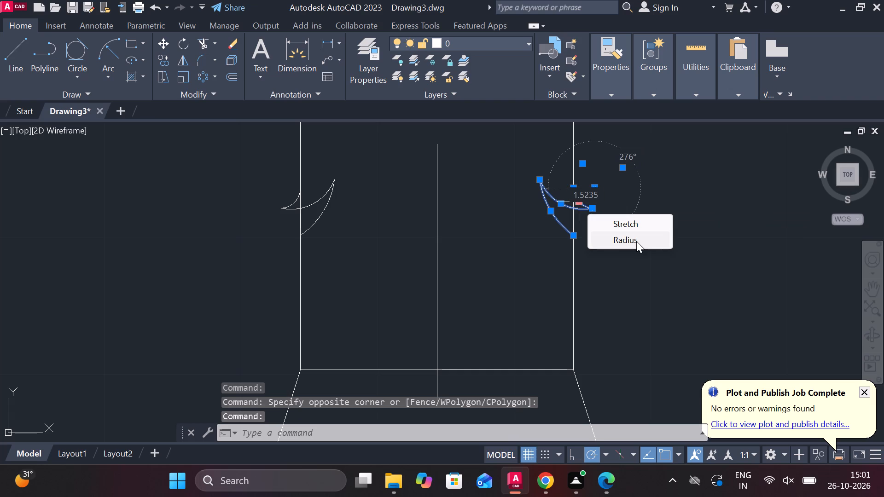
{"action": "scroll", "coordinate": [636, 241], "scroll_direction": "up", "scroll_amount": 2}
{"action": "key", "text": "Escape"}
{"action": "scroll", "coordinate": [595, 206], "scroll_direction": "up", "scroll_amount": 1}
{"action": "type", "text": "CO"}
{"action": "key", "text": "Return"}
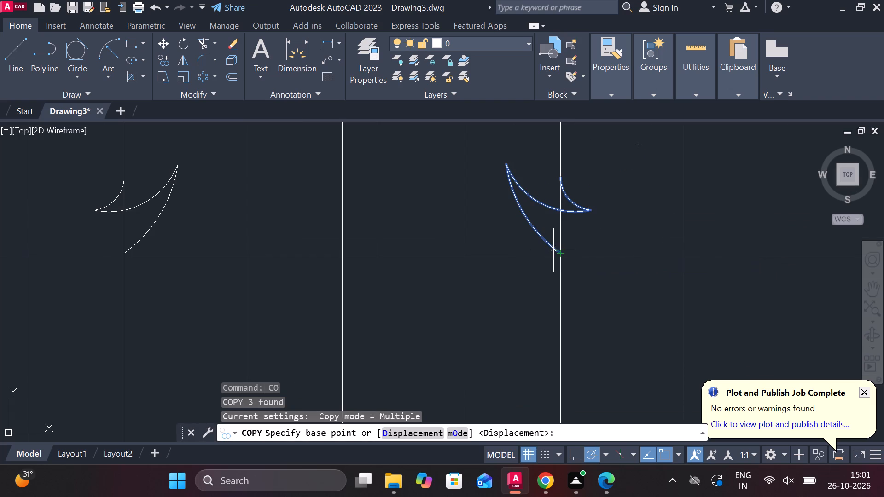
{"action": "left_click", "coordinate": [557, 253]}
{"action": "scroll", "coordinate": [557, 253], "scroll_direction": "down", "scroll_amount": 1}
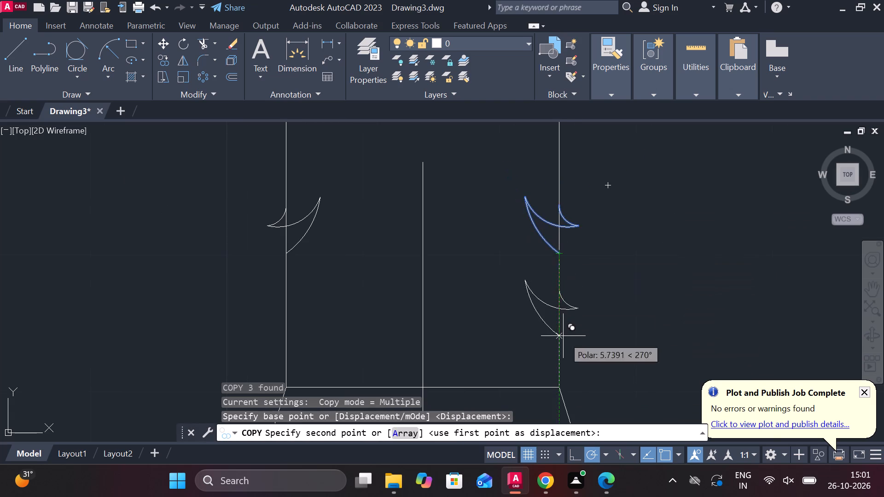
{"action": "left_click", "coordinate": [558, 382]}
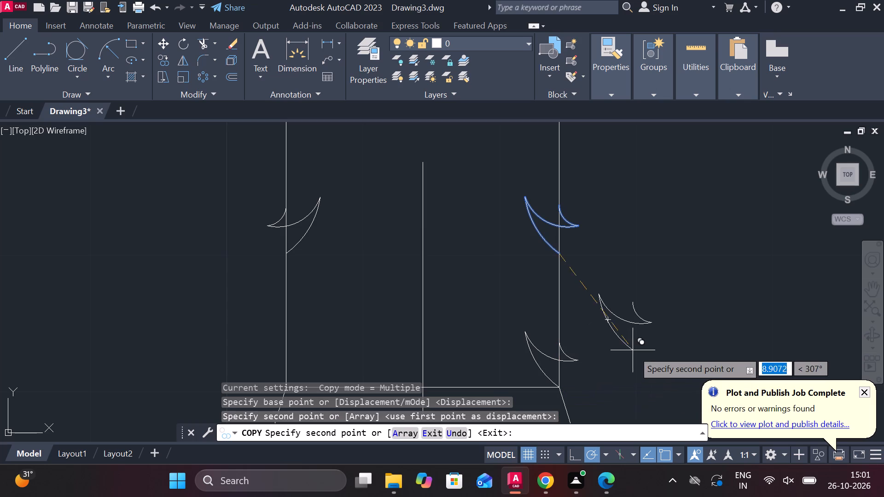
{"action": "scroll", "coordinate": [637, 346], "scroll_direction": "down", "scroll_amount": 3}
{"action": "key", "text": "Escape"}
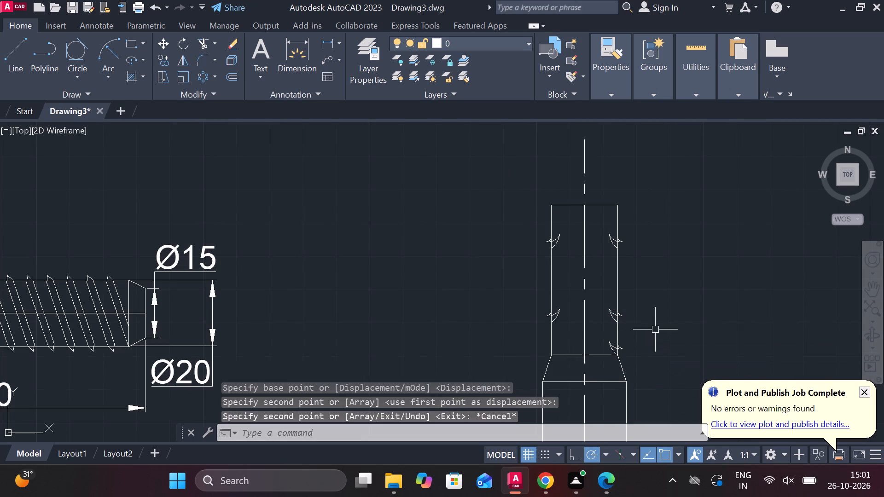
Add a horizontal linear dimension across the bolt end's width, placed below the nut and the rounded tip.
{"action": "scroll", "coordinate": [661, 318], "scroll_direction": "down", "scroll_amount": 2}
{"action": "middle_click_drag", "start_coordinate": [681, 322], "coordinate": [521, 62]}
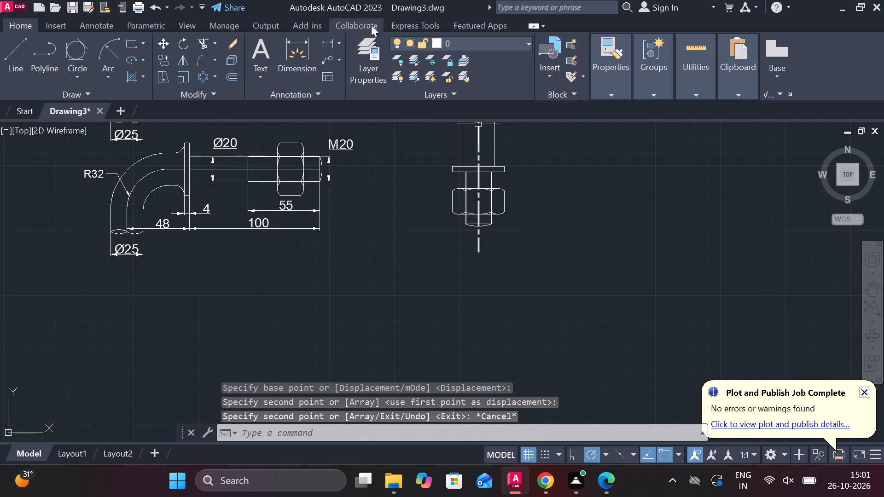
{"action": "left_click", "coordinate": [325, 40]}
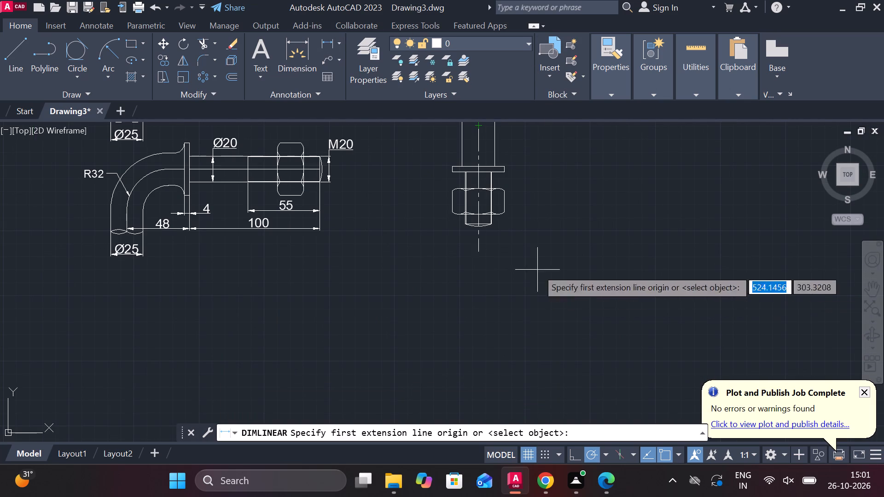
{"action": "scroll", "coordinate": [500, 263], "scroll_direction": "up", "scroll_amount": 1}
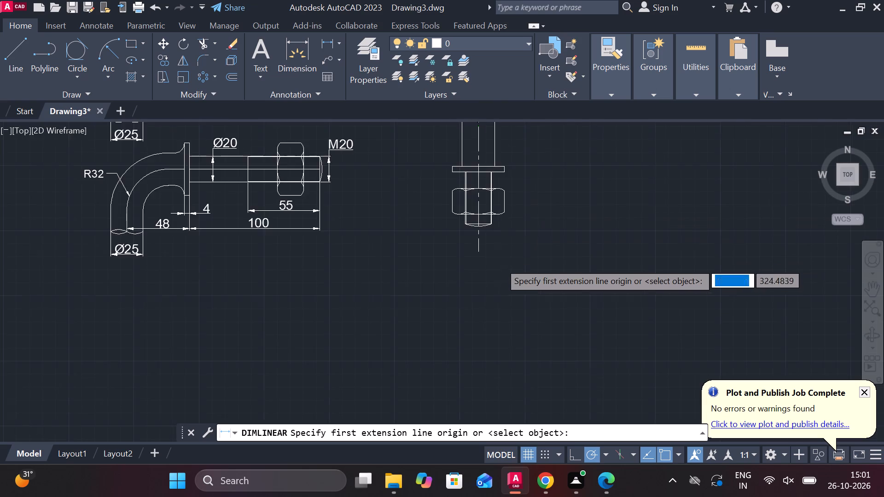
{"action": "scroll", "coordinate": [499, 257], "scroll_direction": "up", "scroll_amount": 2}
{"action": "middle_click_drag", "start_coordinate": [482, 249], "coordinate": [529, 364]}
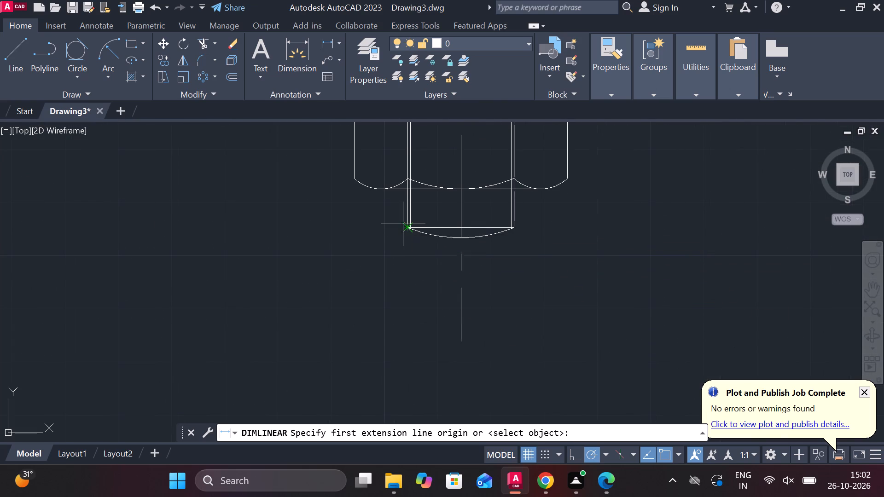
{"action": "left_click", "coordinate": [404, 224]}
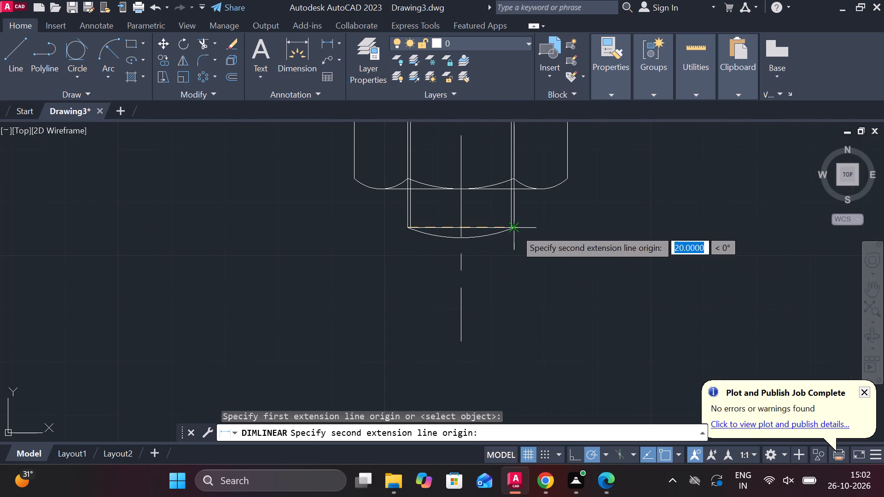
{"action": "left_click", "coordinate": [515, 229]}
{"action": "left_click", "coordinate": [513, 303]}
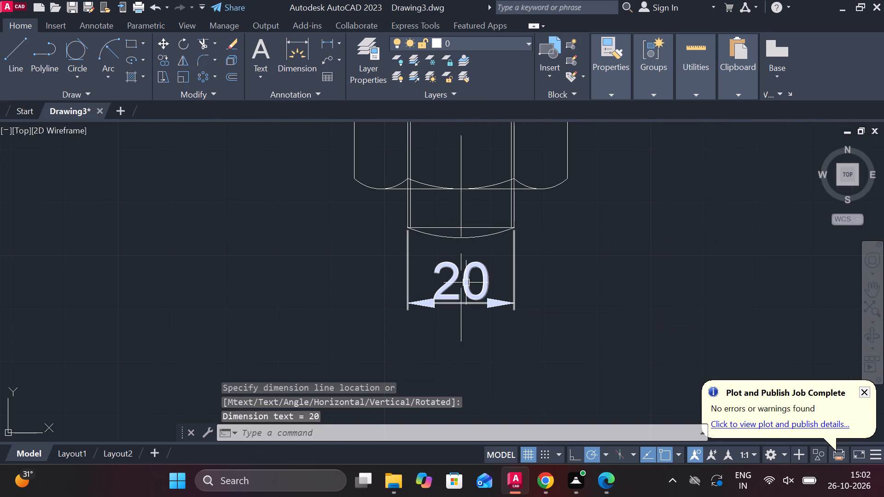
Add the prefix M to the bolt end's width dimension so the text reads M20.
{"action": "double_click", "coordinate": [451, 276]}
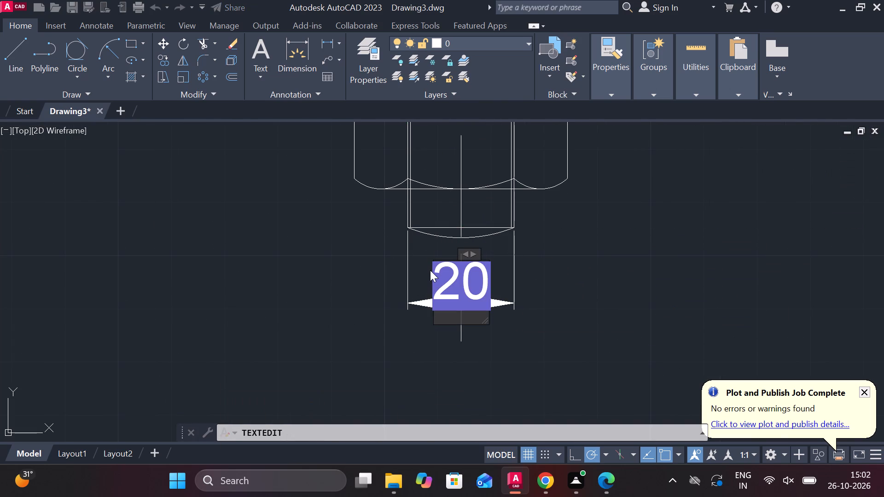
{"action": "key", "text": "m"}
{"action": "left_click", "coordinate": [835, 64]}
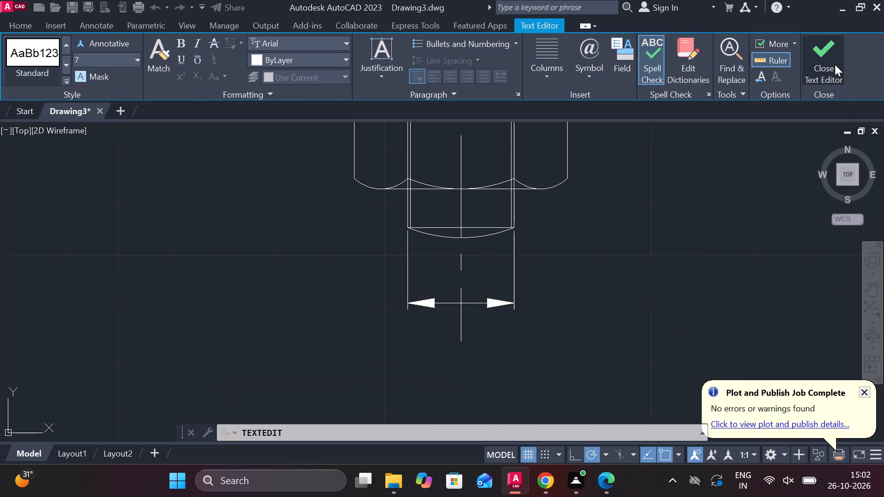
{"action": "key", "text": "Escape"}
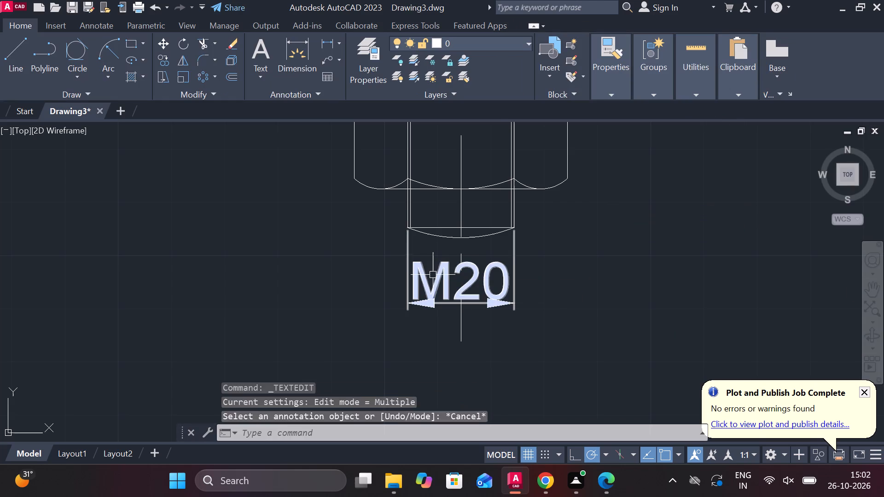
Move the M20 dimension text outside the extension lines, to the left of the bolt end.
{"action": "left_click", "coordinate": [437, 279]}
{"action": "left_click", "coordinate": [462, 283]}
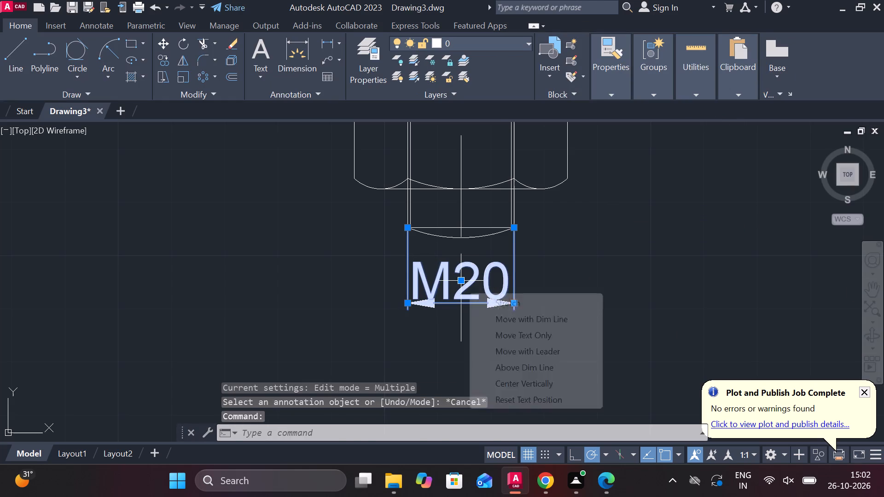
{"action": "left_click", "coordinate": [379, 305]}
{"action": "key", "text": "Escape"}
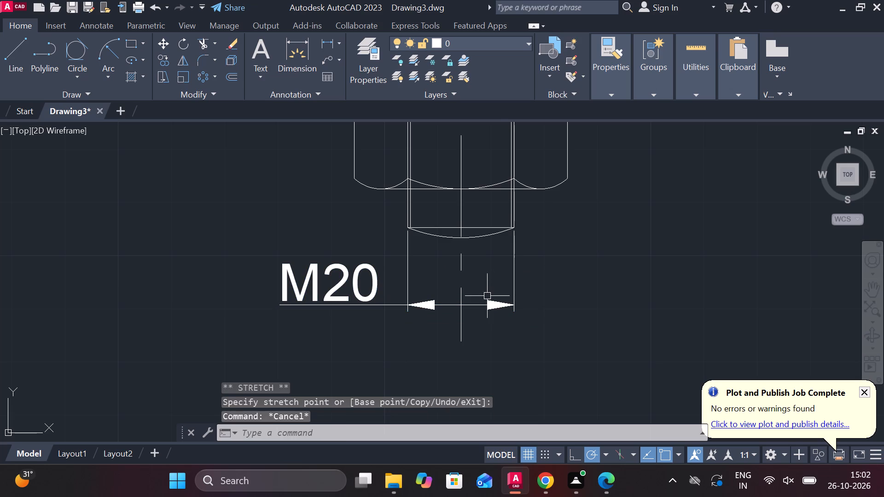
Shift the M20 dimension line up so it sits closer beneath the bolt's rounded end.
{"action": "left_click", "coordinate": [486, 304]}
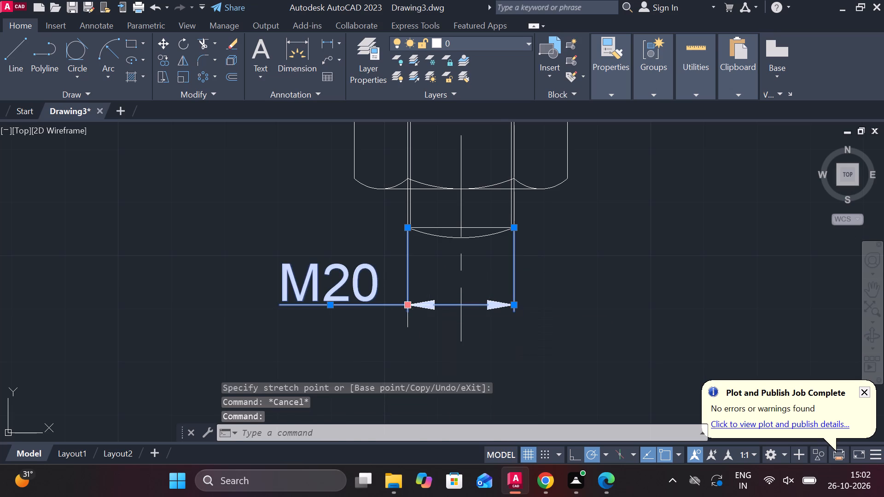
{"action": "left_click", "coordinate": [410, 306]}
{"action": "left_click", "coordinate": [414, 267]}
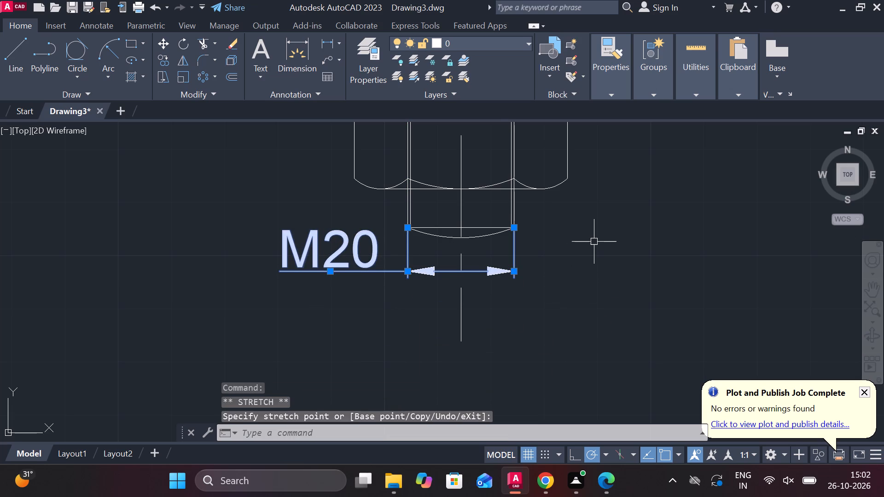
{"action": "key", "text": "Escape"}
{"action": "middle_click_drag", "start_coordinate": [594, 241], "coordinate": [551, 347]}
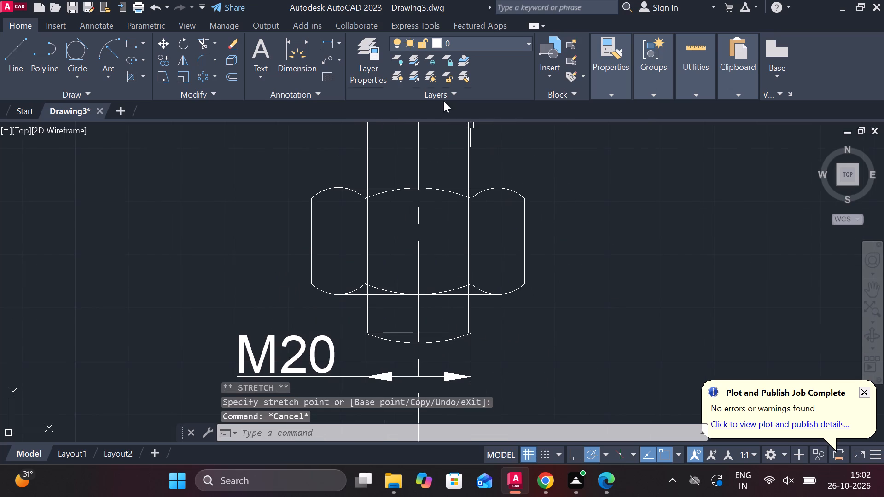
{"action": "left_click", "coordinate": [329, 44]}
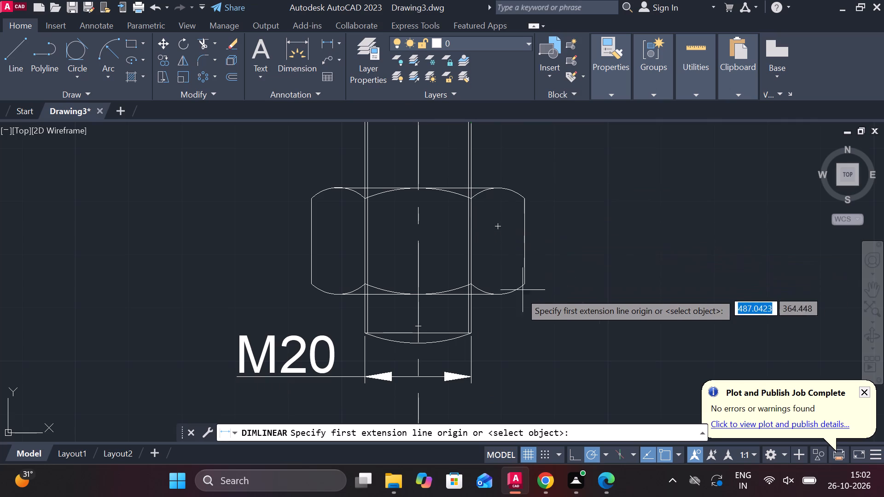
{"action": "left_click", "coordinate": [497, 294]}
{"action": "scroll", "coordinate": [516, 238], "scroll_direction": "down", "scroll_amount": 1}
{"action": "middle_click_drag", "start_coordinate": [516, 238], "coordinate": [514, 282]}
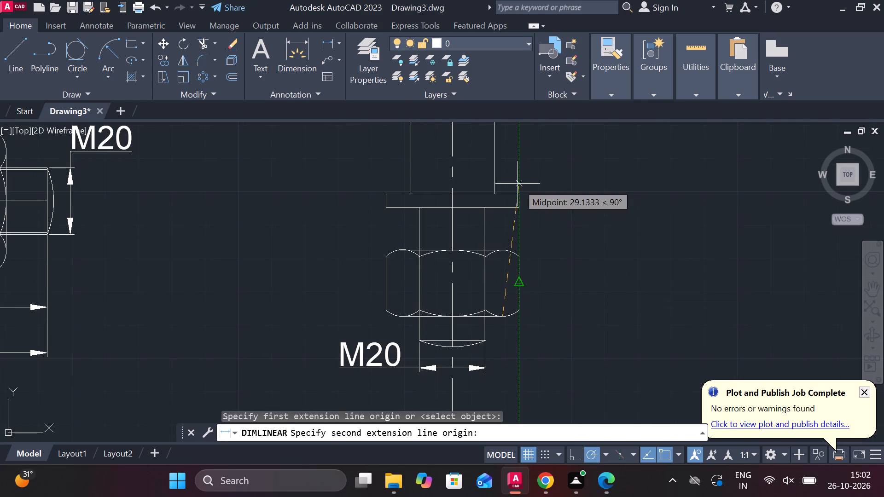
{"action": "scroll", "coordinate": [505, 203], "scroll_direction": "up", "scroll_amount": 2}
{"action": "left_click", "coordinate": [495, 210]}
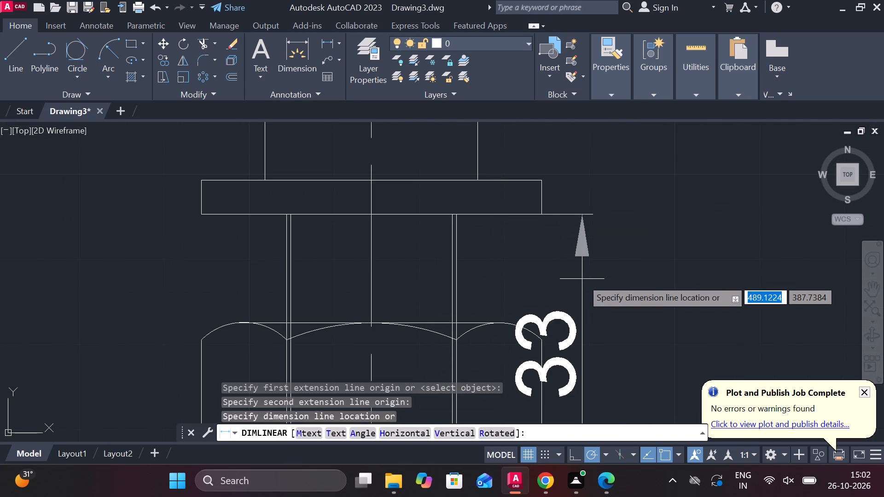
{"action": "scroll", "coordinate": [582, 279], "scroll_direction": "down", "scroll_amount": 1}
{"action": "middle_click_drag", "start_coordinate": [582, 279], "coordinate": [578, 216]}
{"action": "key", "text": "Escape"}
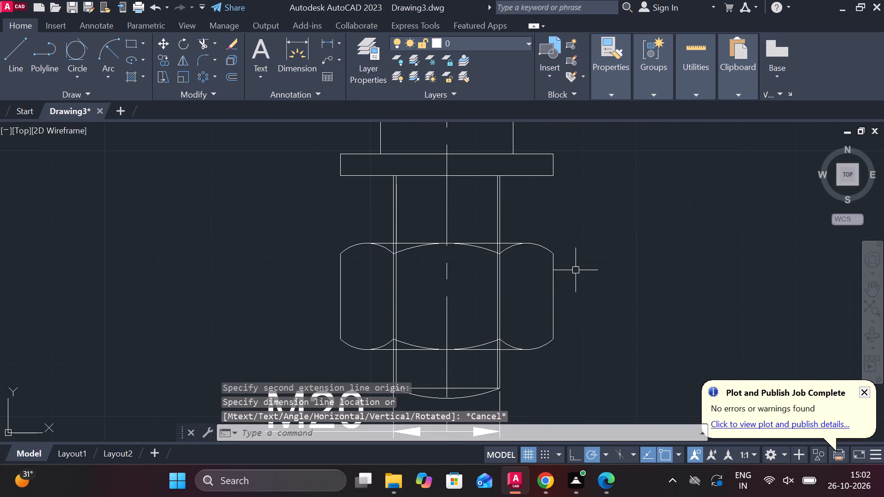
Add a vertical linear dimension from the bolt's lower end line to the washer's underside, placed to the right of the nut.
{"action": "key", "text": "space"}
{"action": "left_click", "coordinate": [441, 391]}
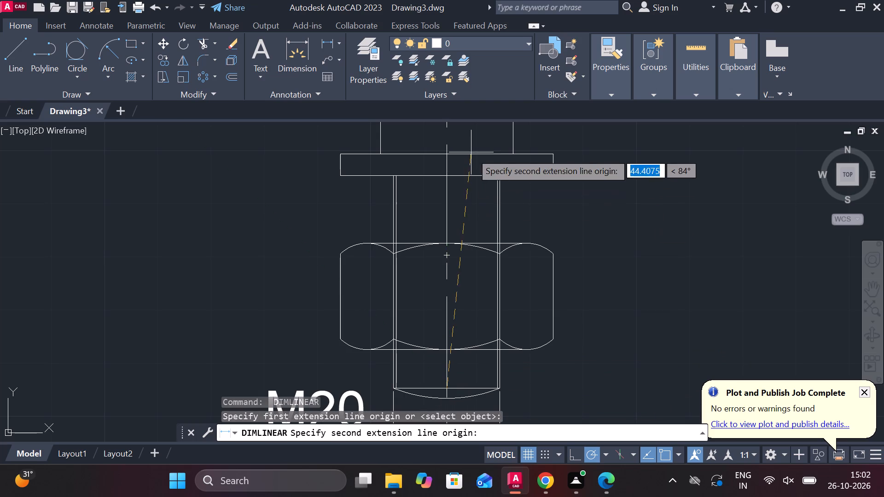
{"action": "left_click", "coordinate": [443, 180]}
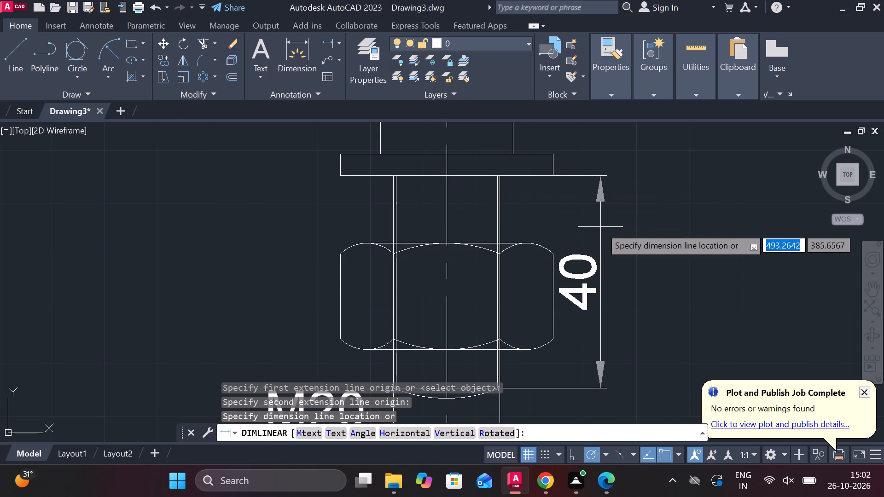
{"action": "left_click", "coordinate": [627, 239]}
Copy the vertical bolt view with its length dimension, excluding the centre line and M20 dimension, to the left of the bent bolt views.
{"action": "scroll", "coordinate": [688, 208], "scroll_direction": "down", "scroll_amount": 1}
{"action": "middle_click_drag", "start_coordinate": [691, 207], "coordinate": [553, 335]}
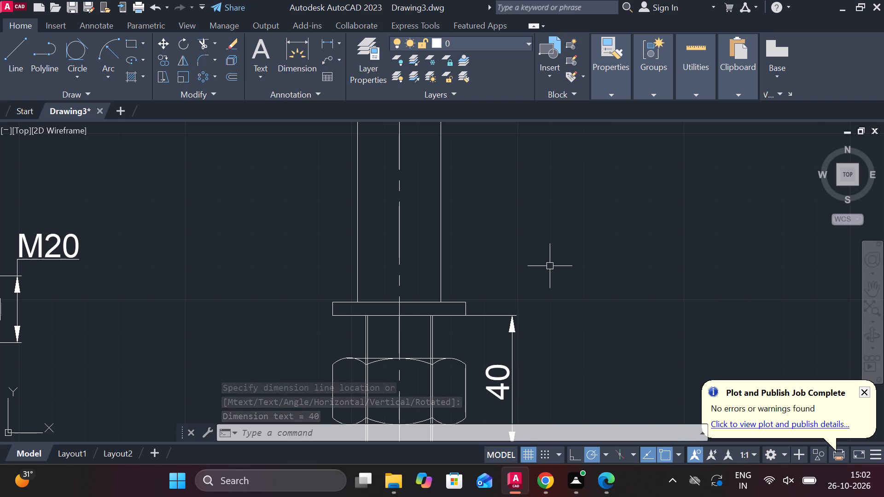
{"action": "middle_click_drag", "start_coordinate": [562, 275], "coordinate": [562, 266]}
{"action": "scroll", "coordinate": [578, 236], "scroll_direction": "down", "scroll_amount": 2}
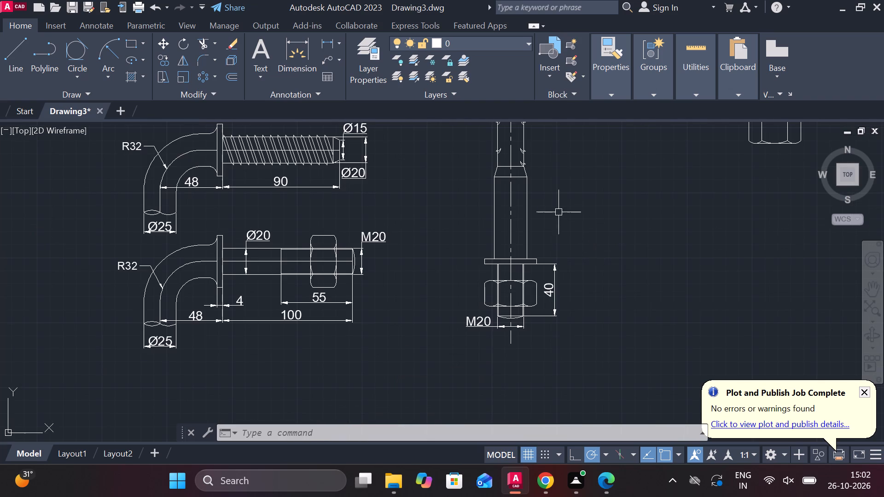
{"action": "middle_click_drag", "start_coordinate": [558, 212], "coordinate": [564, 256]}
{"action": "left_click", "coordinate": [481, 147]}
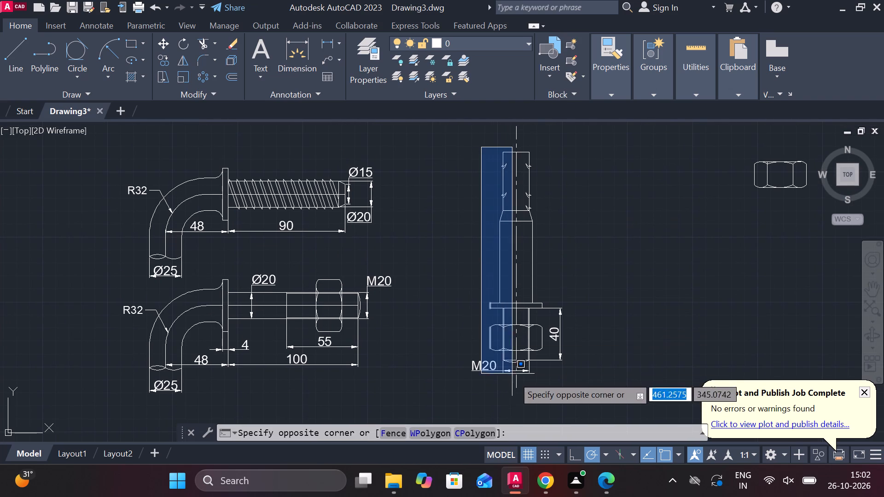
{"action": "left_click", "coordinate": [578, 390]}
{"action": "type", "text": "CO"}
{"action": "key", "text": "Return"}
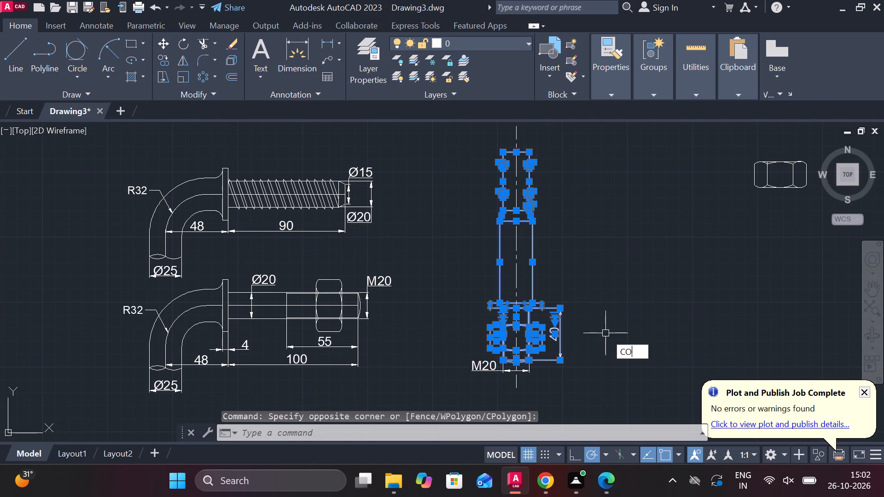
{"action": "left_click", "coordinate": [624, 332]}
{"action": "scroll", "coordinate": [635, 319], "scroll_direction": "down", "scroll_amount": 2}
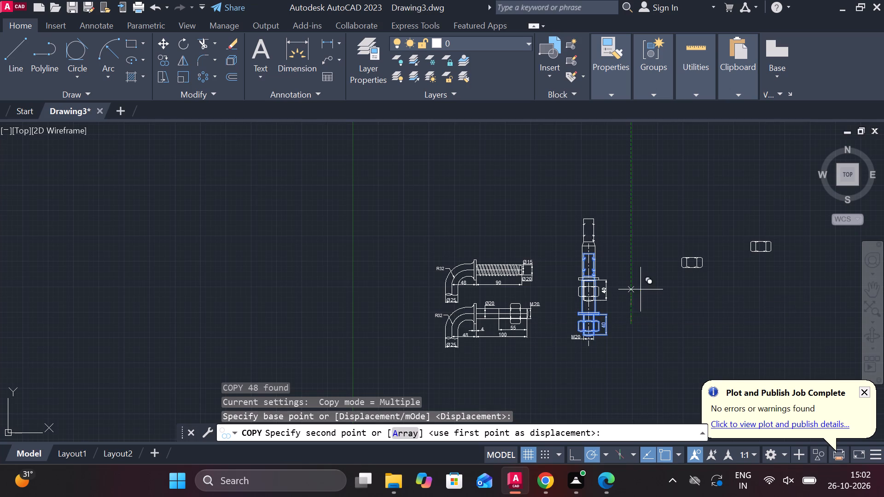
{"action": "left_click", "coordinate": [325, 330]}
{"action": "key", "text": "Escape"}
{"action": "scroll", "coordinate": [588, 284], "scroll_direction": "up", "scroll_amount": 2}
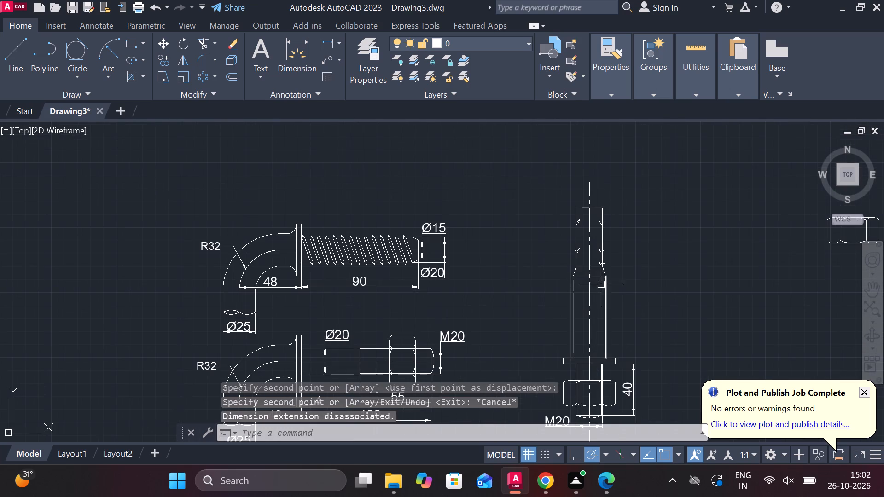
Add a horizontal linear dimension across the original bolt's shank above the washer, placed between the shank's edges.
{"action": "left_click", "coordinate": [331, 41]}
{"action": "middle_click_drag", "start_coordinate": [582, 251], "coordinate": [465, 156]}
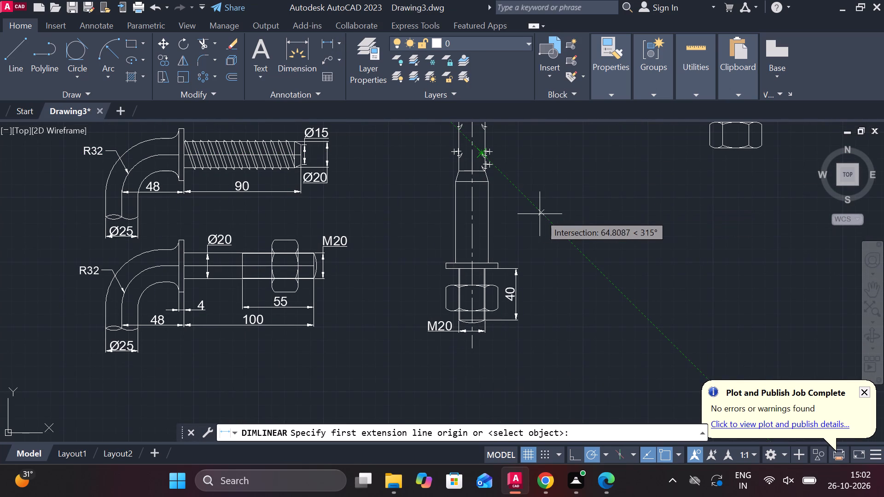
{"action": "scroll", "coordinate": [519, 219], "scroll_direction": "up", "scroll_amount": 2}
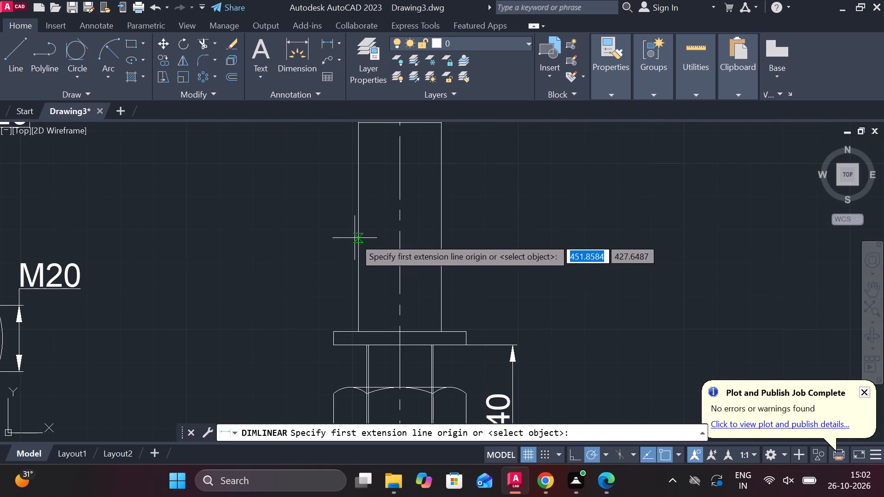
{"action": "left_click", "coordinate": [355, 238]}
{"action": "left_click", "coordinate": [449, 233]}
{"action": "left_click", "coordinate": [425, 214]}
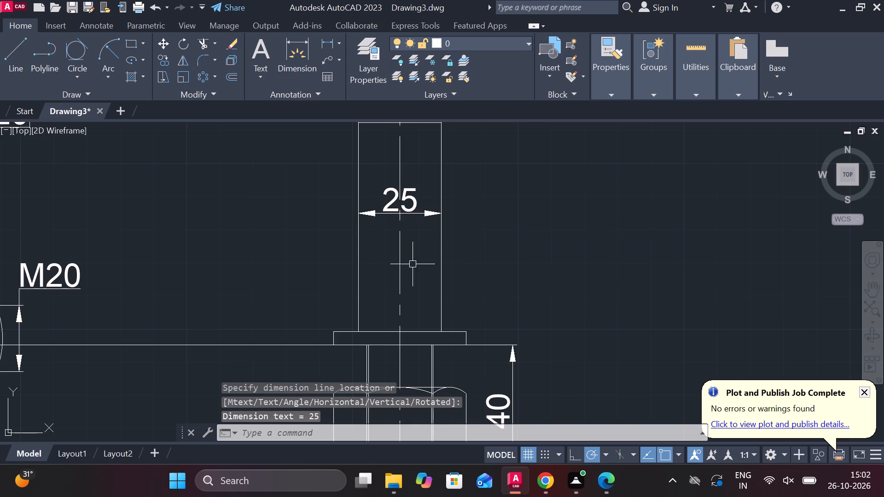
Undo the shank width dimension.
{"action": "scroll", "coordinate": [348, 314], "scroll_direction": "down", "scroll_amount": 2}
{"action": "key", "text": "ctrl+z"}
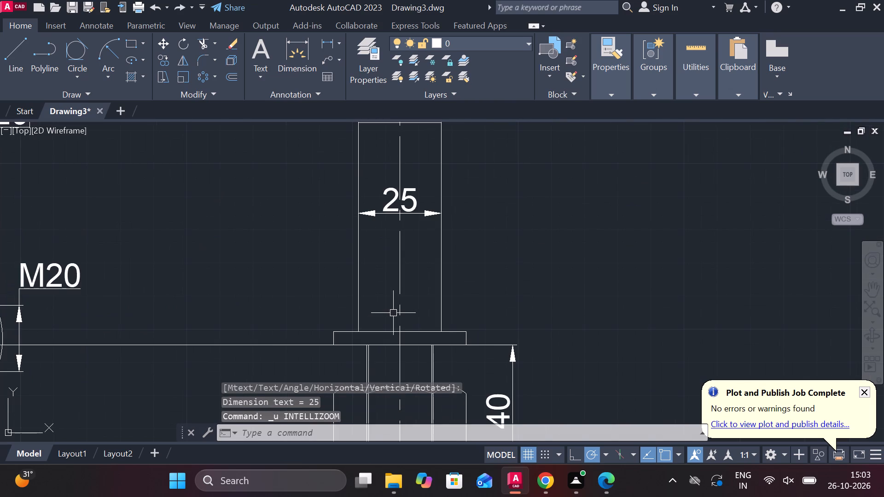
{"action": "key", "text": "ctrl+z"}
Move the original vertical bolt view with its centre line and dimensions slightly up and left, beside the bent bolt views.
{"action": "scroll", "coordinate": [407, 316], "scroll_direction": "down", "scroll_amount": 2}
{"action": "scroll", "coordinate": [465, 326], "scroll_direction": "up", "scroll_amount": 1}
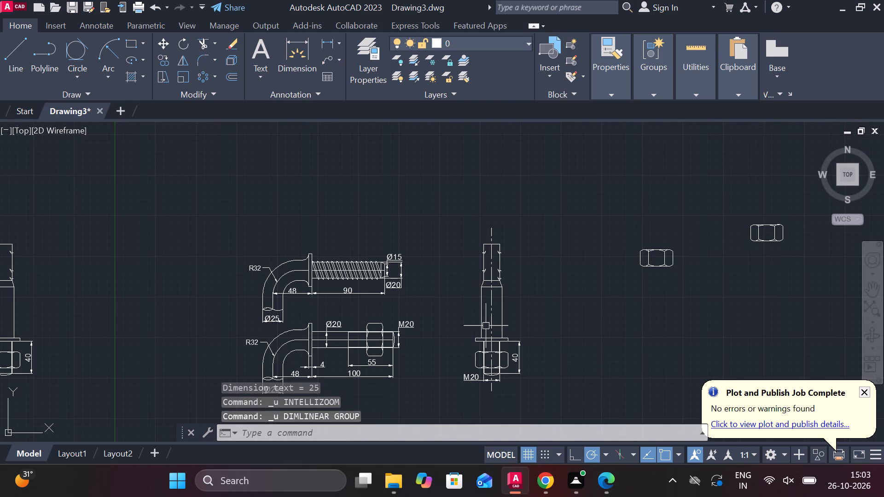
{"action": "left_click", "coordinate": [472, 230]}
{"action": "key", "text": "Escape"}
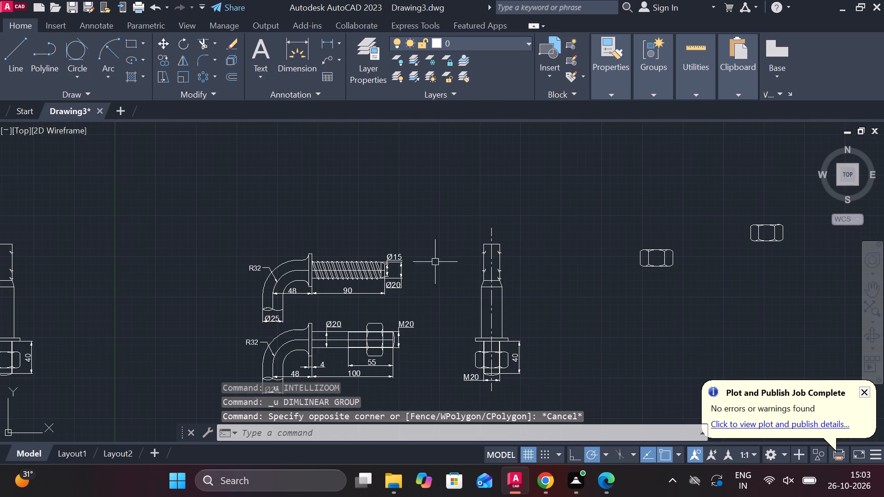
{"action": "left_click_drag", "start_coordinate": [434, 214], "coordinate": [448, 230]}
{"action": "left_click", "coordinate": [554, 393]}
{"action": "key", "text": "m"}
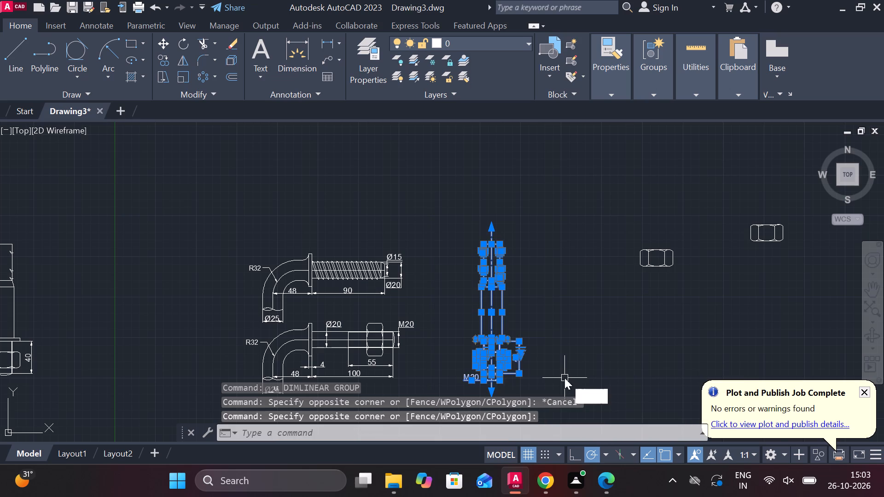
{"action": "key", "text": "Return"}
{"action": "left_click", "coordinate": [568, 358]}
{"action": "left_click", "coordinate": [549, 316]}
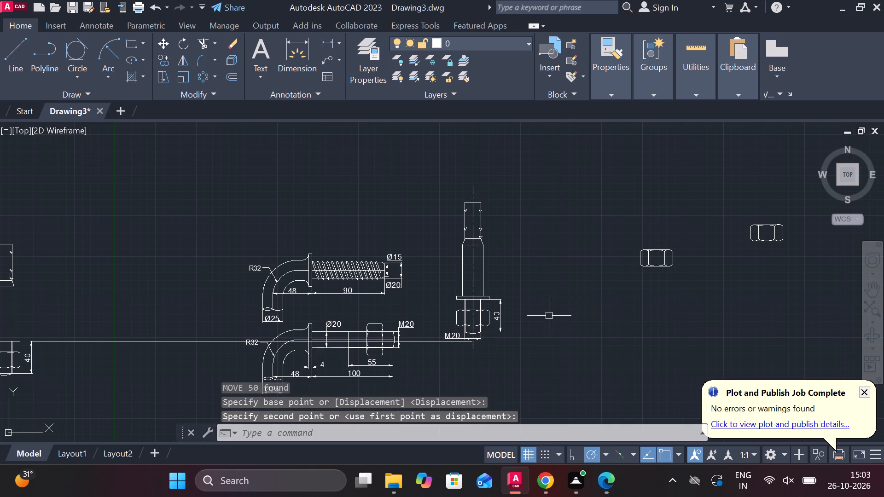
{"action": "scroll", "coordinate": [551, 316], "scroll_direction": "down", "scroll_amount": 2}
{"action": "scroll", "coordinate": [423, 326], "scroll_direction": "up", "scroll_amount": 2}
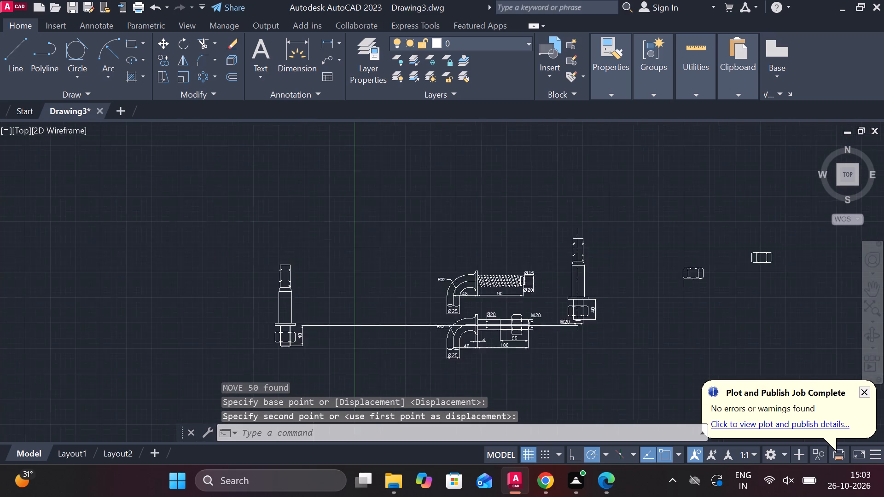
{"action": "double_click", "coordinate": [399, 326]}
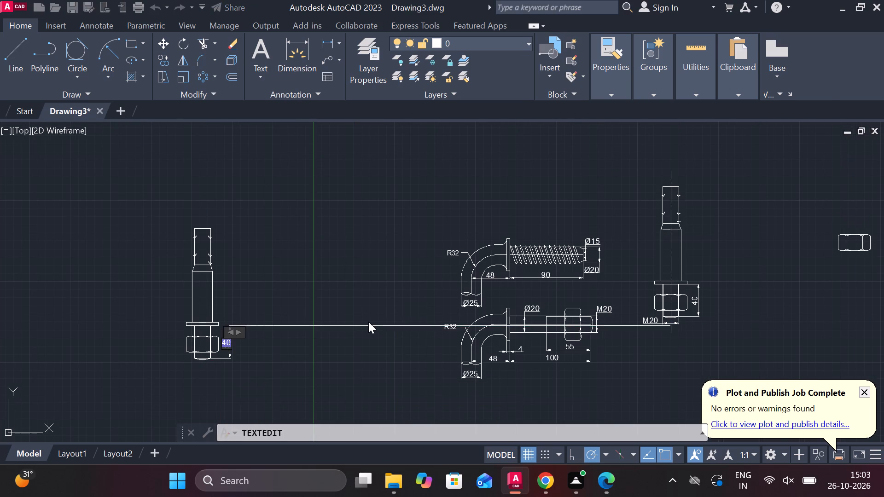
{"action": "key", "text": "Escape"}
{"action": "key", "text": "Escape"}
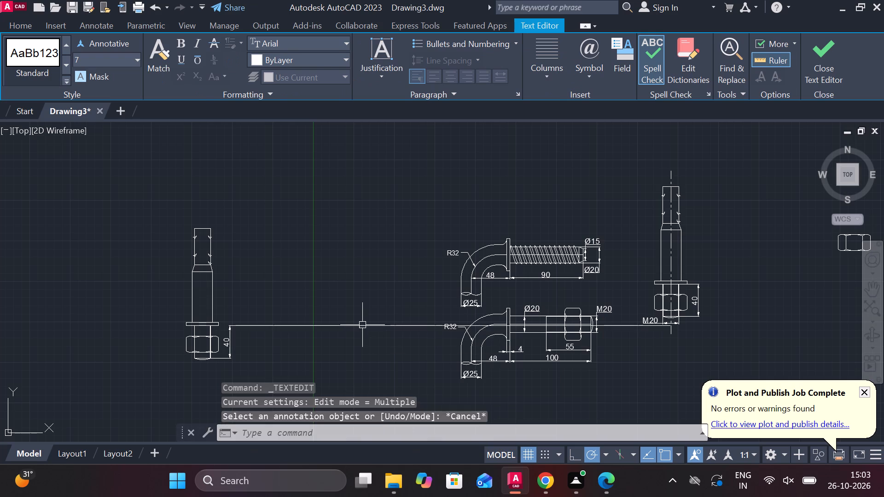
Erase the copied bolt's length dimension whose extension line stretches across to the original bolt view.
{"action": "left_click", "coordinate": [346, 327]}
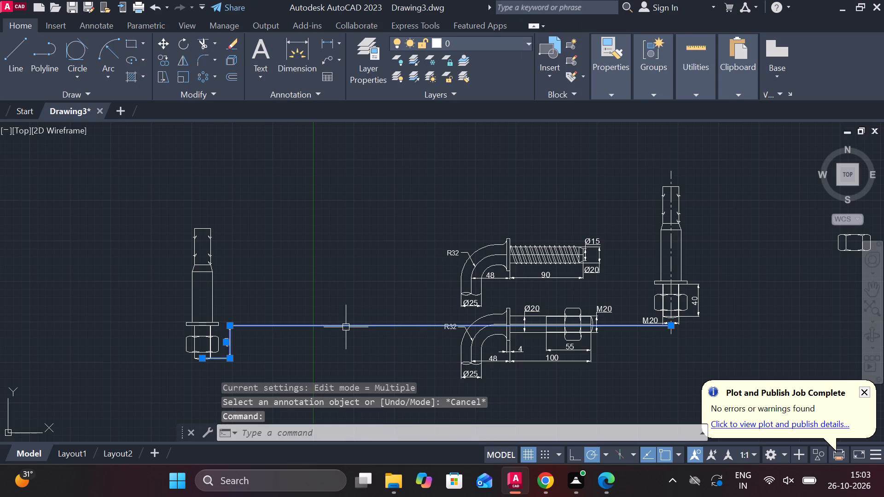
{"action": "type", "text": "E"}
{"action": "key", "text": "space"}
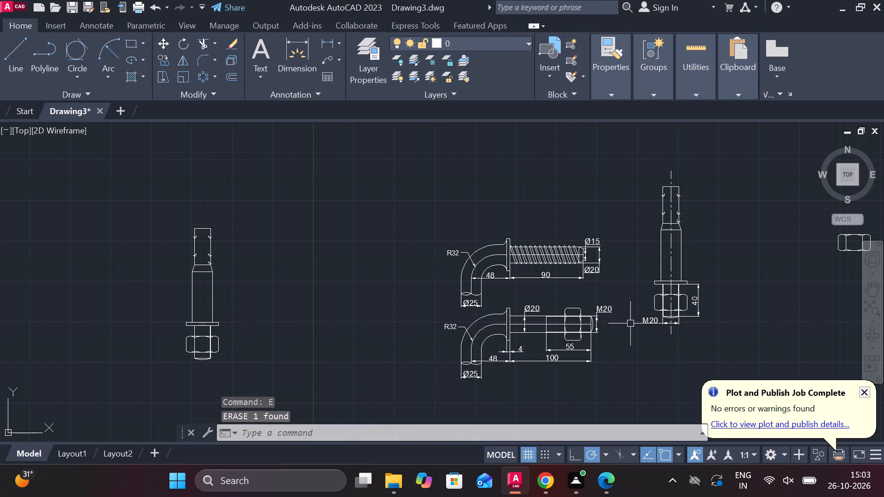
Add a horizontal linear dimension across the washer's full width on the original bolt view, placed above the washer.
{"action": "middle_click_drag", "start_coordinate": [625, 323], "coordinate": [502, 321]}
{"action": "scroll", "coordinate": [529, 301], "scroll_direction": "up", "scroll_amount": 1}
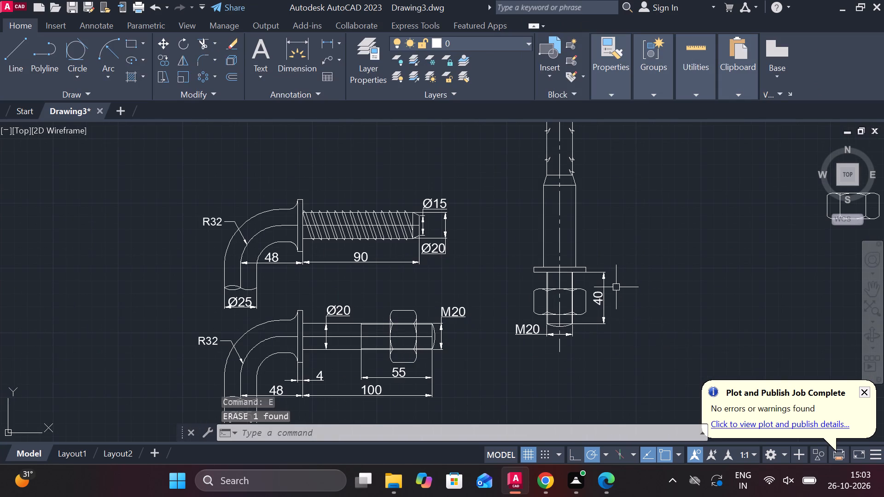
{"action": "middle_click_drag", "start_coordinate": [617, 287], "coordinate": [568, 370]}
{"action": "left_click", "coordinate": [331, 46]}
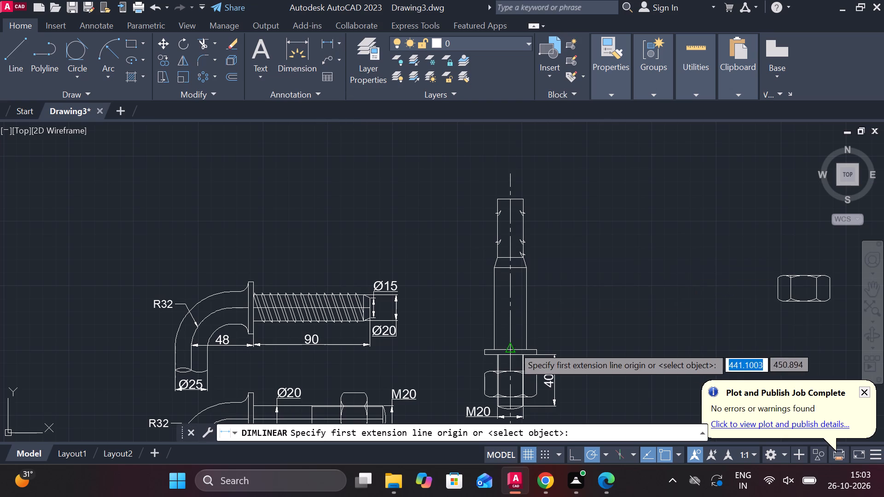
{"action": "scroll", "coordinate": [498, 372], "scroll_direction": "up", "scroll_amount": 2}
{"action": "left_click", "coordinate": [460, 315]}
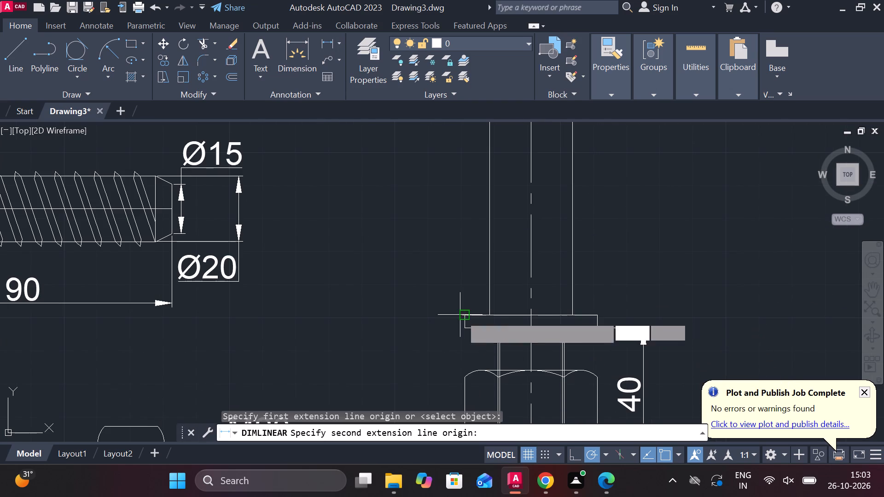
{"action": "left_click", "coordinate": [593, 314]}
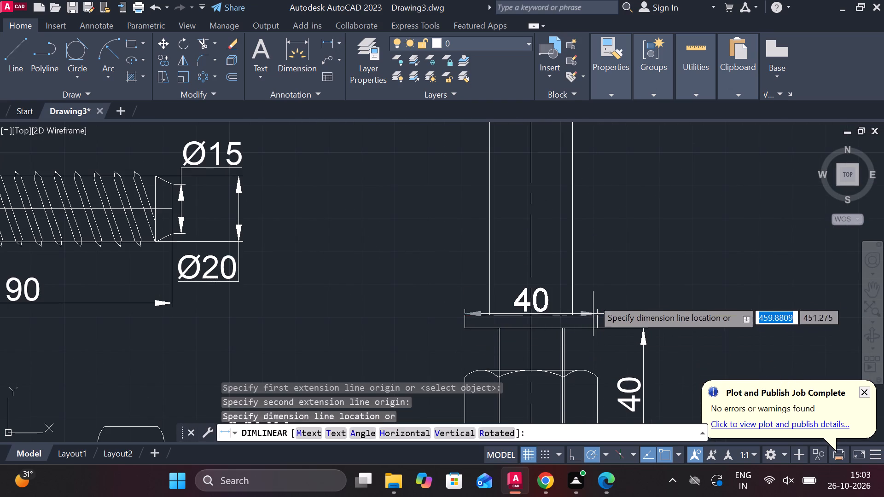
{"action": "left_click", "coordinate": [600, 259]}
Add the diameter symbol before the washer's width dimension so the text reads Ø40.
{"action": "double_click", "coordinate": [527, 252]}
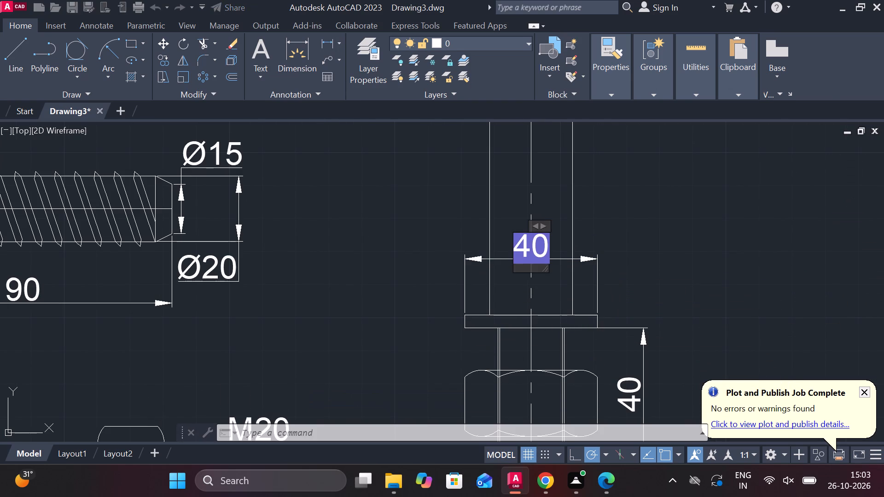
{"action": "left_click", "coordinate": [583, 69]}
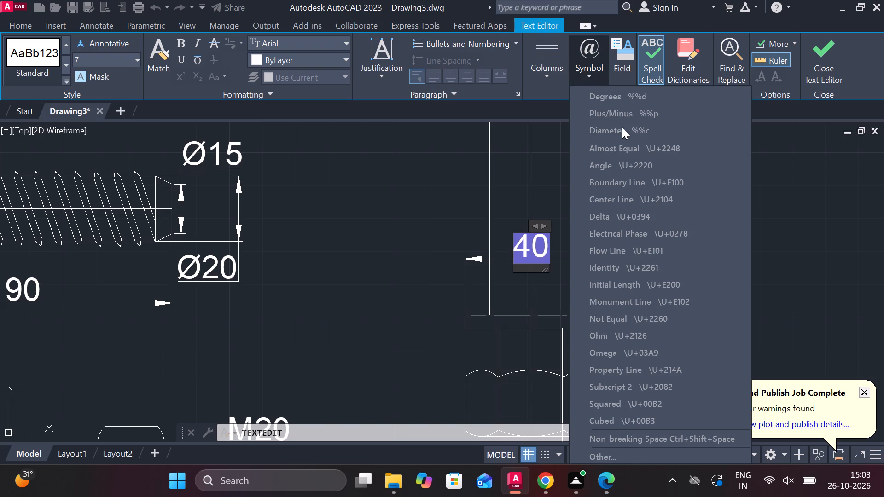
{"action": "left_click", "coordinate": [619, 128]}
{"action": "left_click", "coordinate": [828, 58]}
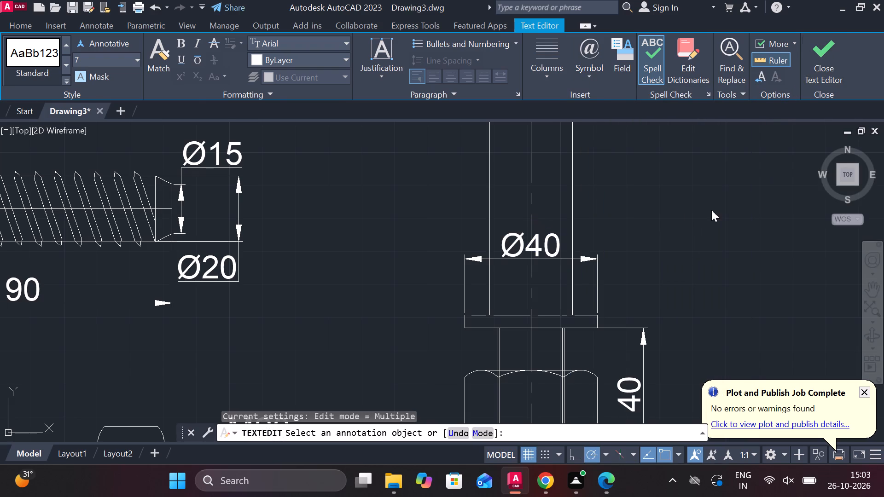
Add a horizontal linear dimension across the shank between the taper and the washer on the original bolt view.
{"action": "middle_click_drag", "start_coordinate": [677, 213], "coordinate": [573, 337]}
{"action": "left_click", "coordinate": [322, 36]}
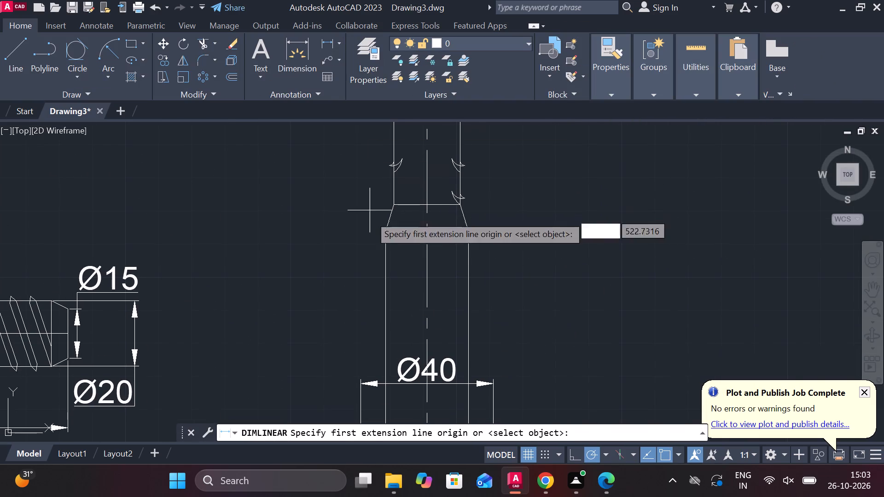
{"action": "left_click", "coordinate": [383, 290]}
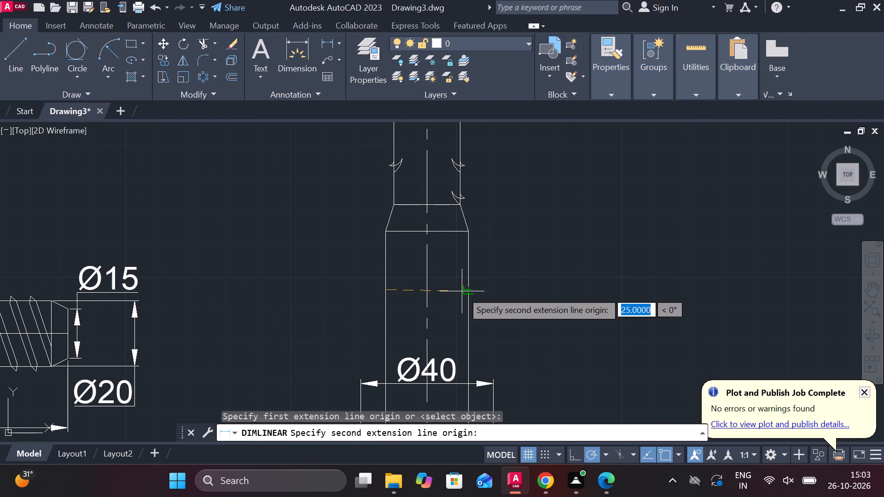
{"action": "left_click", "coordinate": [467, 291]}
{"action": "left_click", "coordinate": [451, 287]}
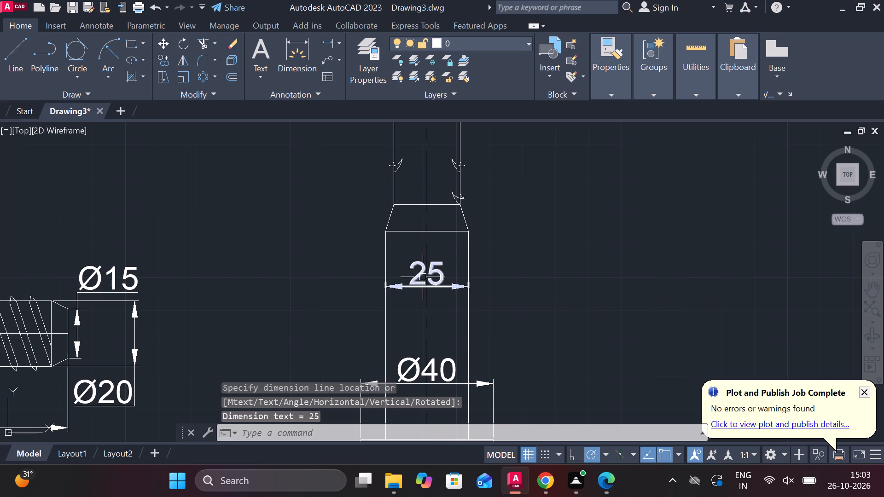
Add the diameter symbol before the shank's width dimension so the text reads Ø25.
{"action": "double_click", "coordinate": [422, 276]}
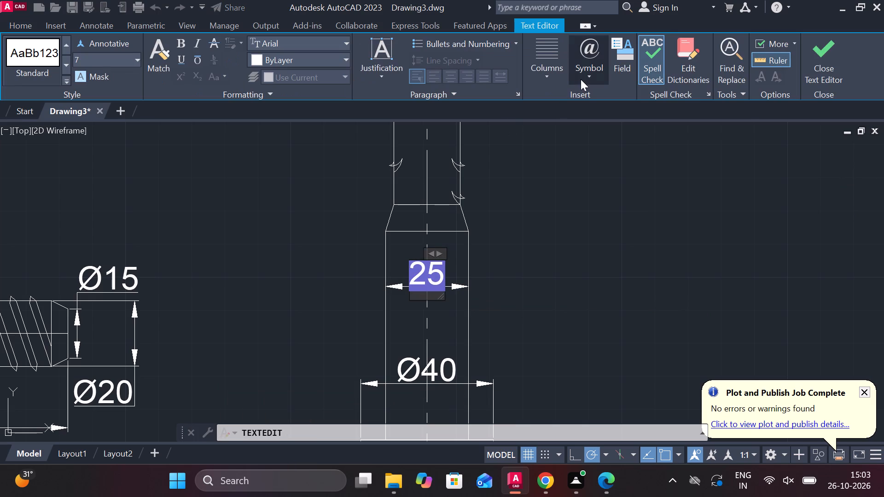
{"action": "left_click", "coordinate": [581, 79]}
{"action": "left_click", "coordinate": [615, 133]}
{"action": "left_click", "coordinate": [593, 127]}
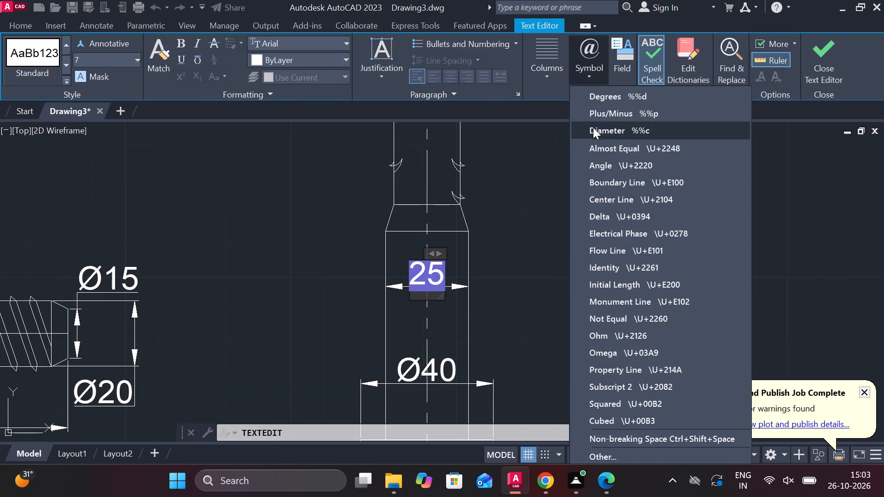
{"action": "left_click", "coordinate": [822, 64]}
Add a vertical linear dimension for the taper's height, placed just outside the bolt's right edge.
{"action": "scroll", "coordinate": [453, 292], "scroll_direction": "down", "scroll_amount": 2}
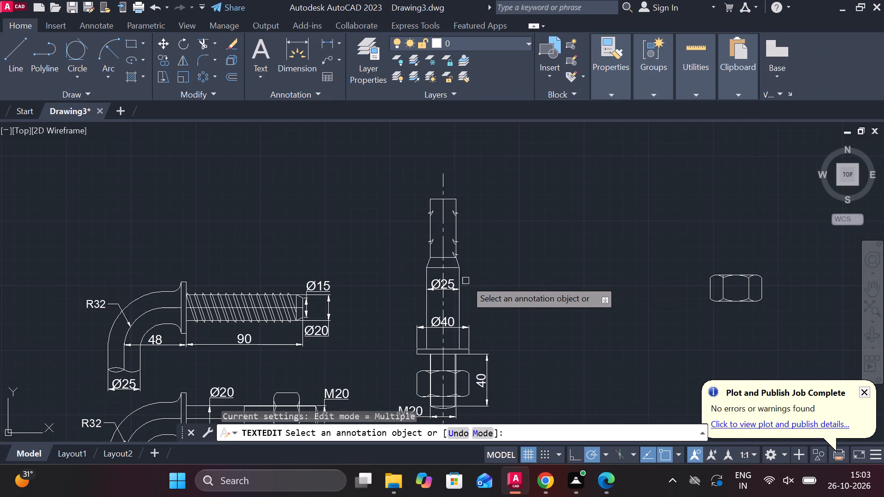
{"action": "left_click", "coordinate": [334, 41]}
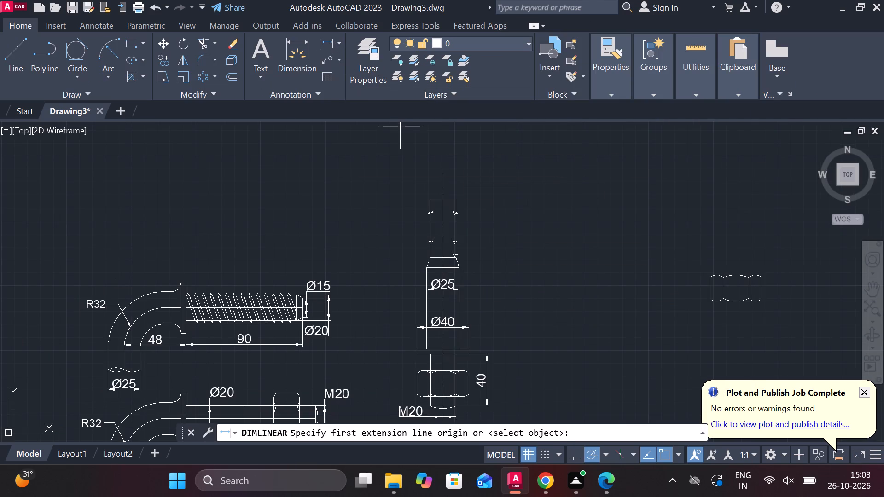
{"action": "scroll", "coordinate": [429, 234], "scroll_direction": "up", "scroll_amount": 2}
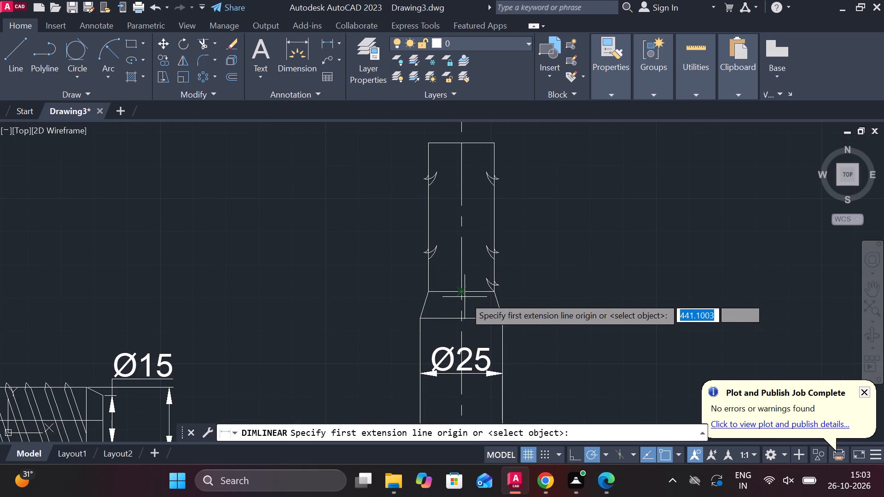
{"action": "left_click", "coordinate": [464, 295]}
{"action": "left_click", "coordinate": [463, 313]}
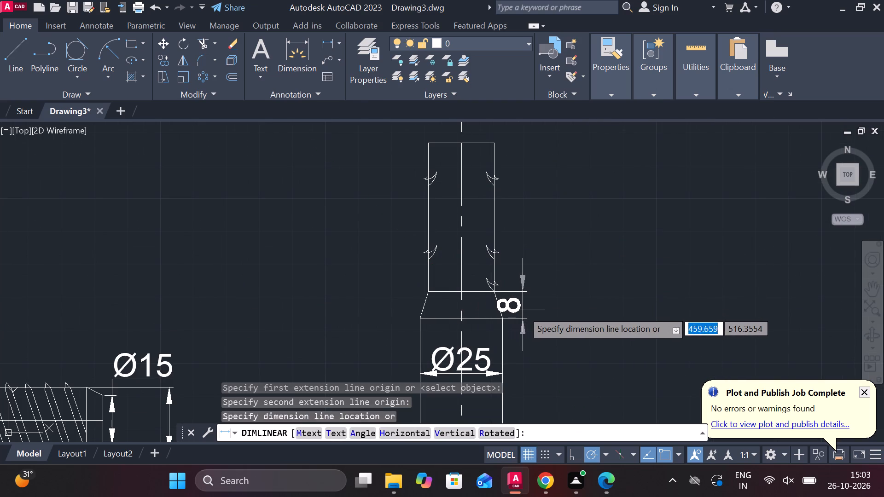
{"action": "left_click", "coordinate": [537, 310]}
Add a vertical linear dimension from the bolt's top edge to the taper's upper edge, aligned with the lower 40 dimension.
{"action": "middle_click_drag", "start_coordinate": [562, 299], "coordinate": [506, 270]}
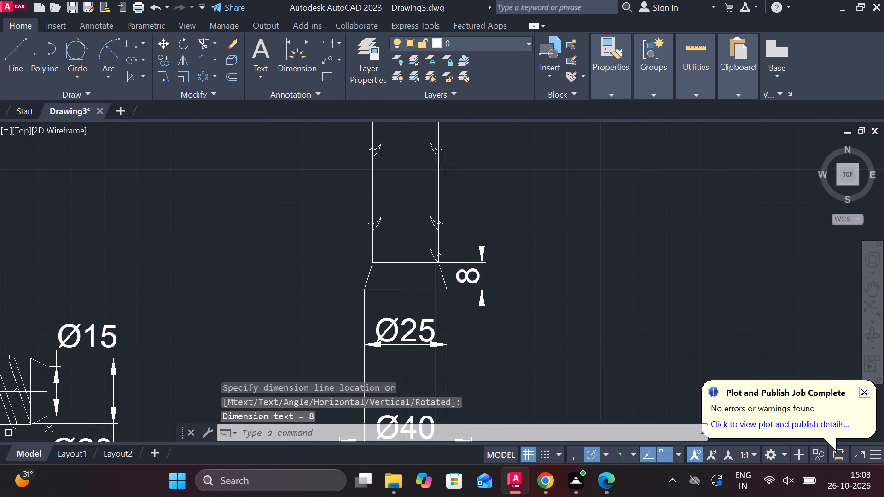
{"action": "key", "text": "space"}
{"action": "middle_click_drag", "start_coordinate": [495, 201], "coordinate": [476, 283]}
{"action": "left_click", "coordinate": [417, 192]}
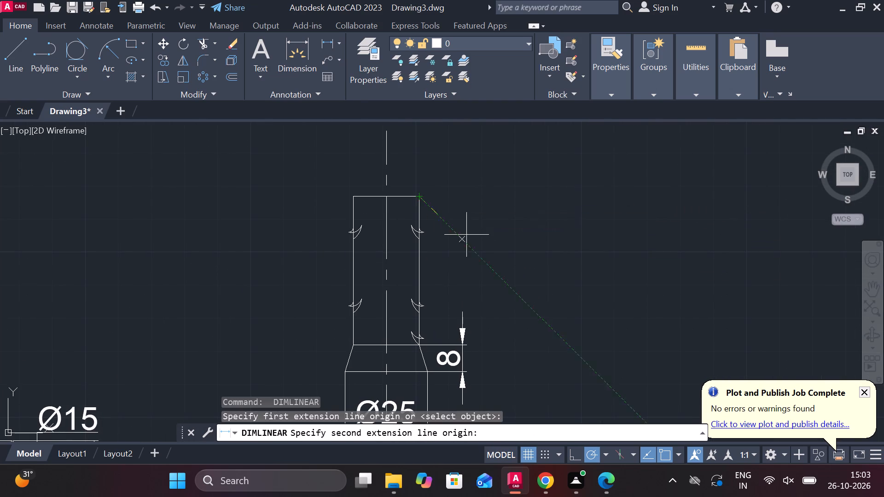
{"action": "middle_click_drag", "start_coordinate": [543, 276], "coordinate": [539, 189]}
{"action": "left_click", "coordinate": [387, 253]}
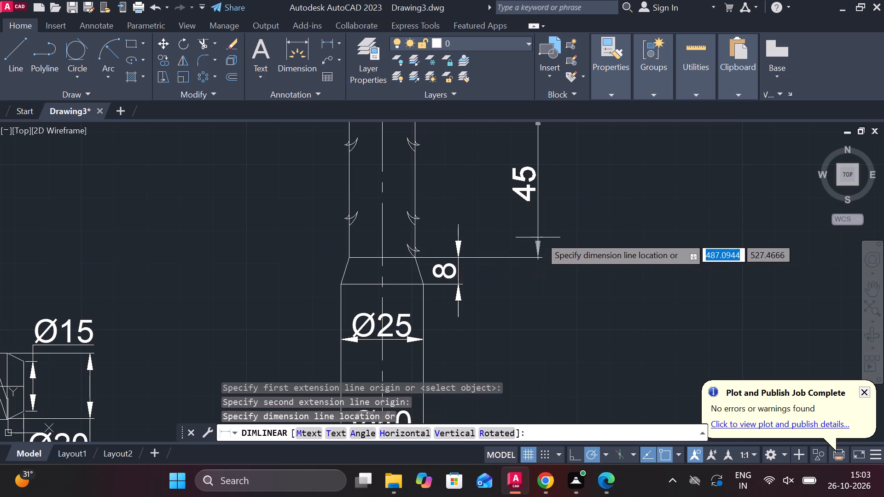
{"action": "scroll", "coordinate": [510, 252], "scroll_direction": "down", "scroll_amount": 2}
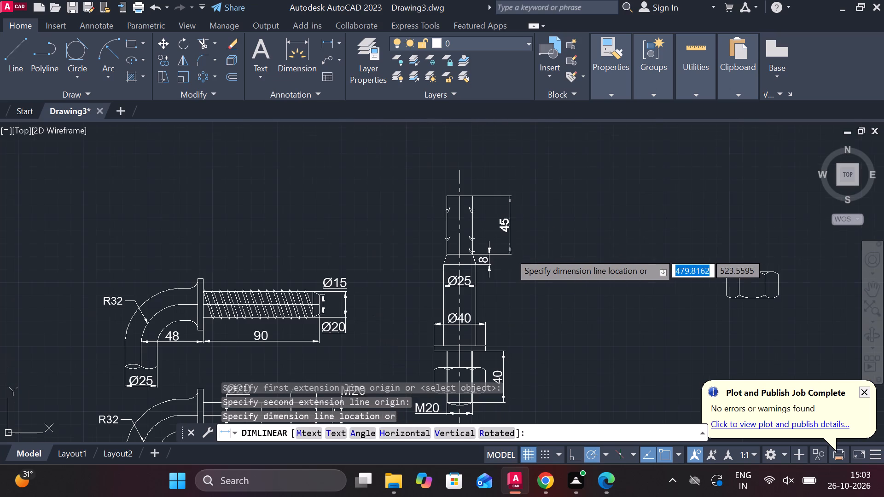
{"action": "scroll", "coordinate": [500, 250], "scroll_direction": "up", "scroll_amount": 2}
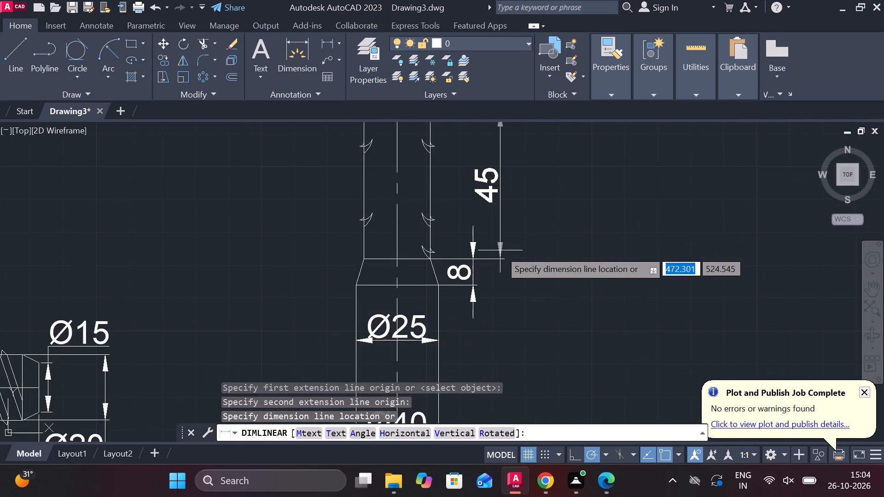
{"action": "scroll", "coordinate": [505, 288], "scroll_direction": "down", "scroll_amount": 1}
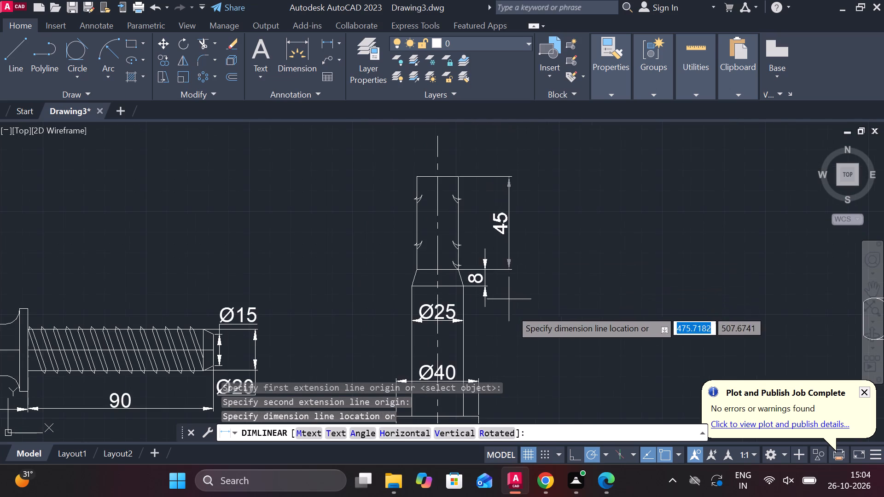
{"action": "middle_click_drag", "start_coordinate": [514, 316], "coordinate": [530, 216]}
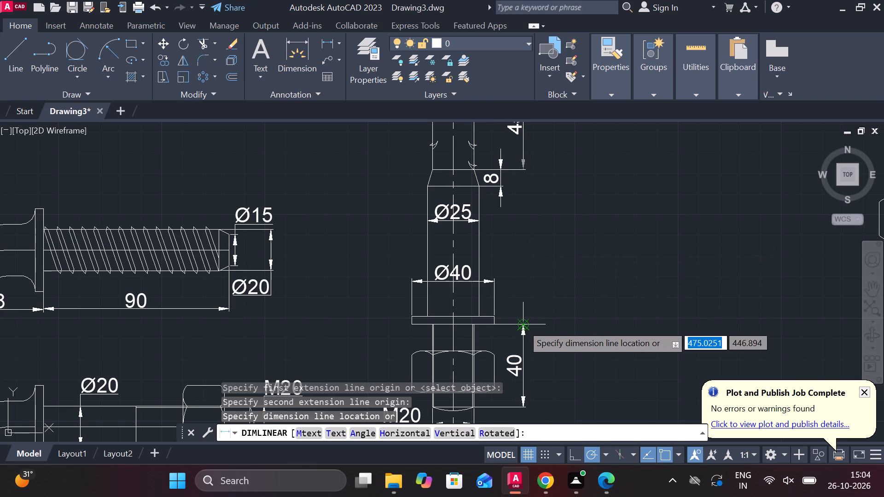
{"action": "left_click", "coordinate": [522, 324]}
Add a vertical linear dimension from the taper's upper edge to the washer's underside, in line with the neighbouring vertical dimensions.
{"action": "left_click", "coordinate": [333, 45]}
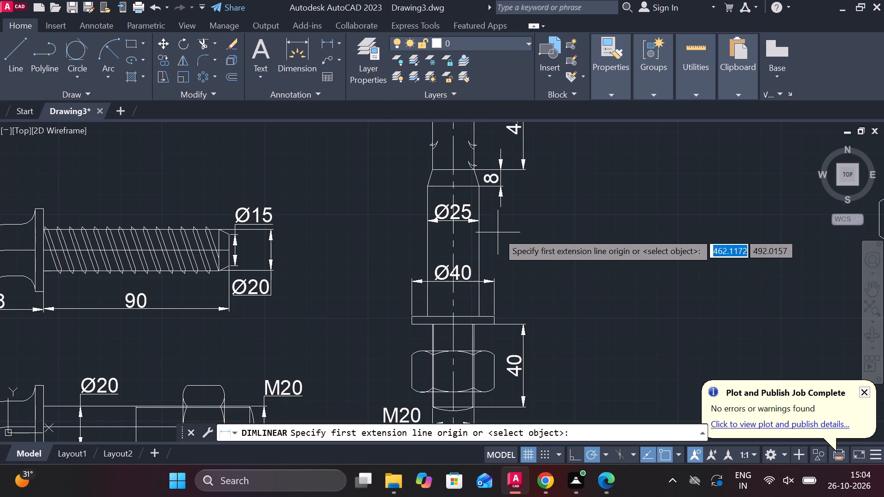
{"action": "scroll", "coordinate": [428, 214], "scroll_direction": "up", "scroll_amount": 1}
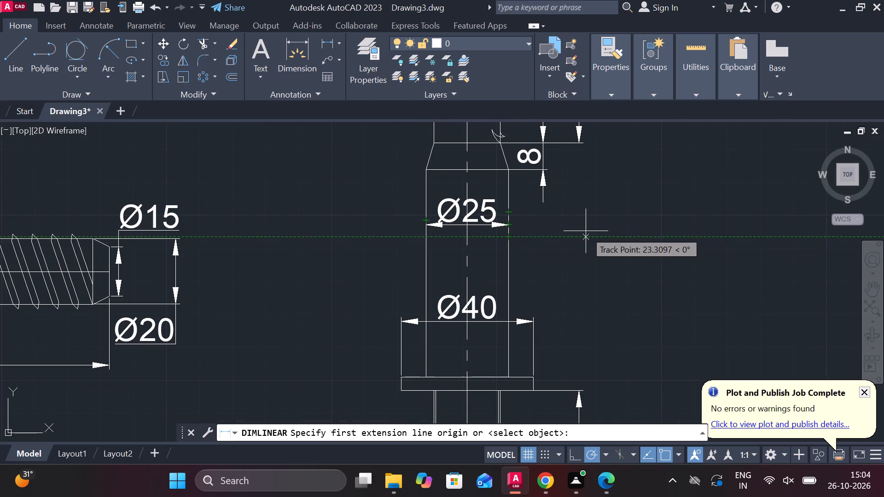
{"action": "left_click", "coordinate": [558, 147]}
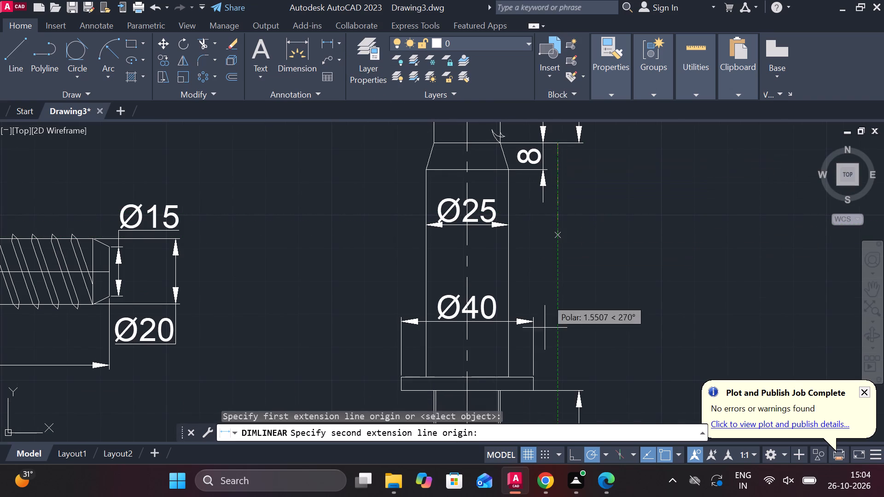
{"action": "left_click", "coordinate": [550, 393]}
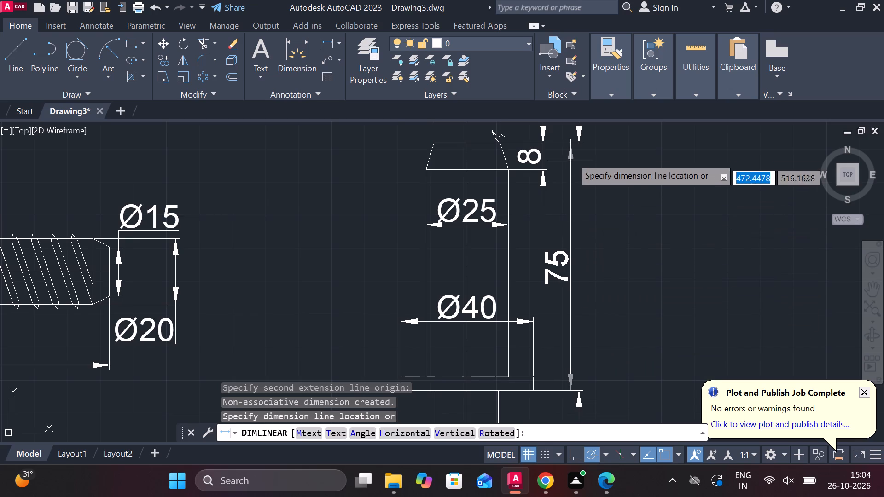
{"action": "left_click", "coordinate": [581, 141]}
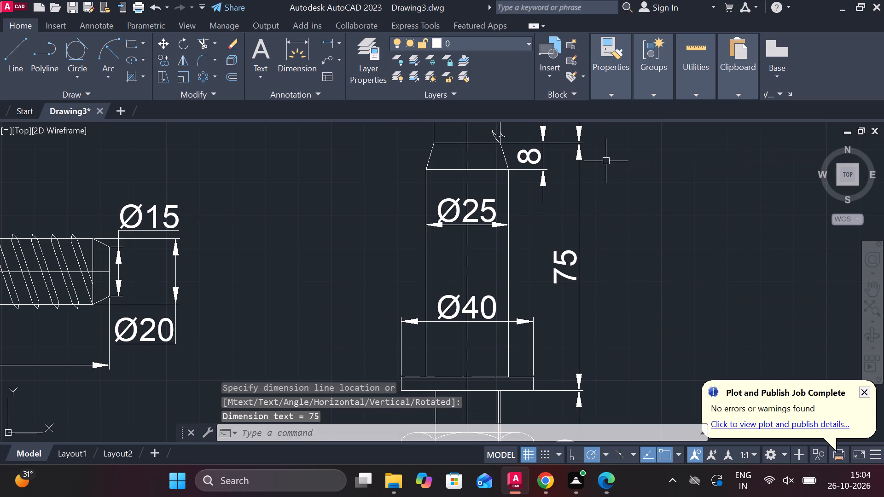
Add a horizontal linear dimension across the bolt's narrow upper end, placed just above its top edge.
{"action": "scroll", "coordinate": [607, 282], "scroll_direction": "down", "scroll_amount": 1}
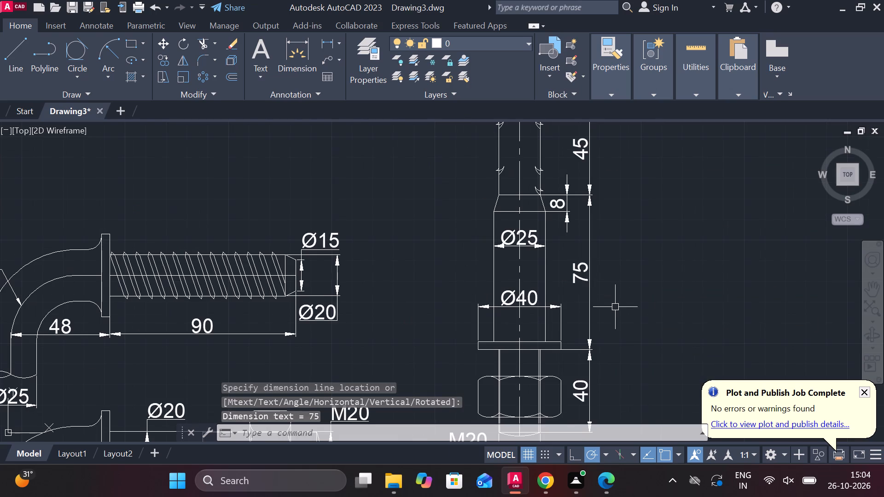
{"action": "scroll", "coordinate": [615, 307], "scroll_direction": "down", "scroll_amount": 1}
{"action": "middle_click_drag", "start_coordinate": [632, 248], "coordinate": [583, 320]}
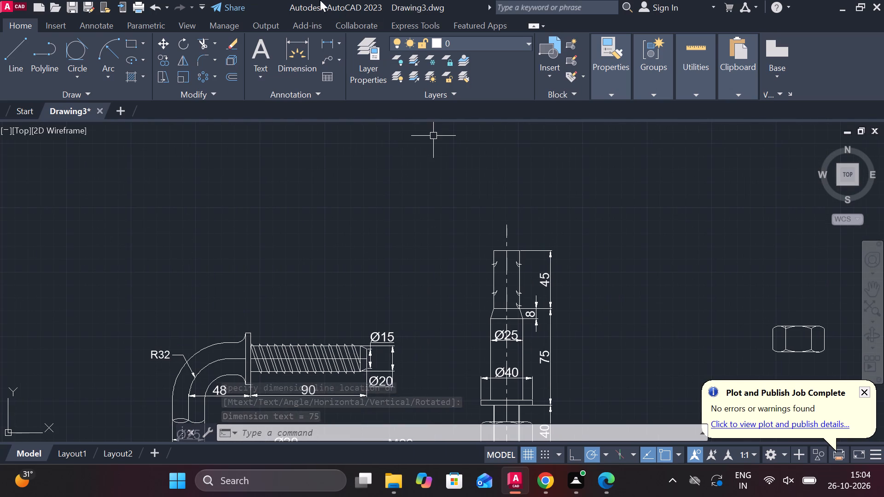
{"action": "left_click", "coordinate": [332, 43]}
{"action": "scroll", "coordinate": [504, 249], "scroll_direction": "up", "scroll_amount": 2}
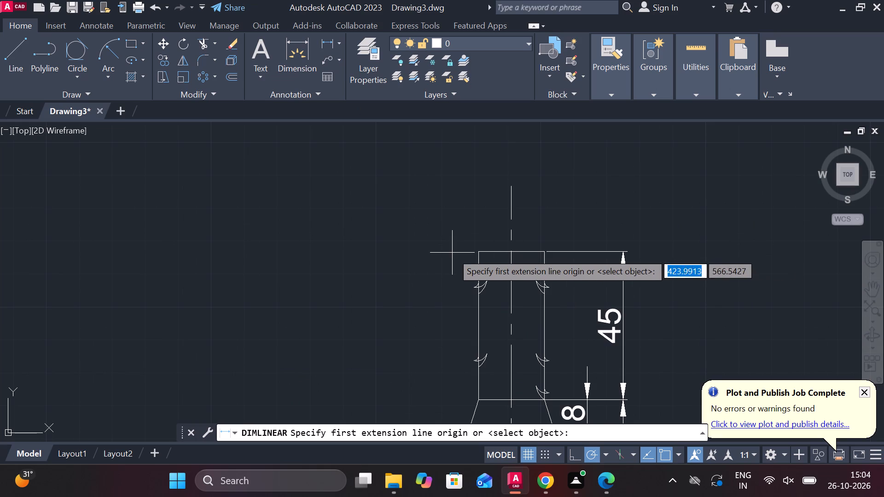
{"action": "left_click", "coordinate": [474, 251]}
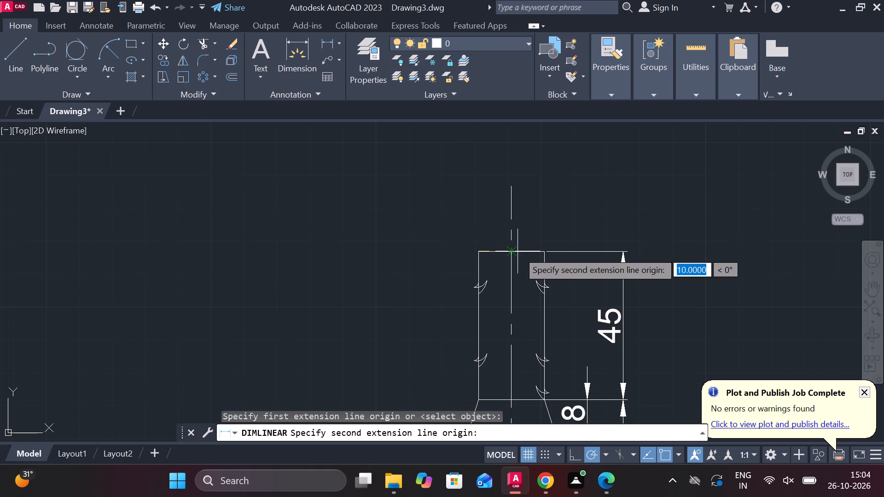
{"action": "left_click", "coordinate": [539, 251]}
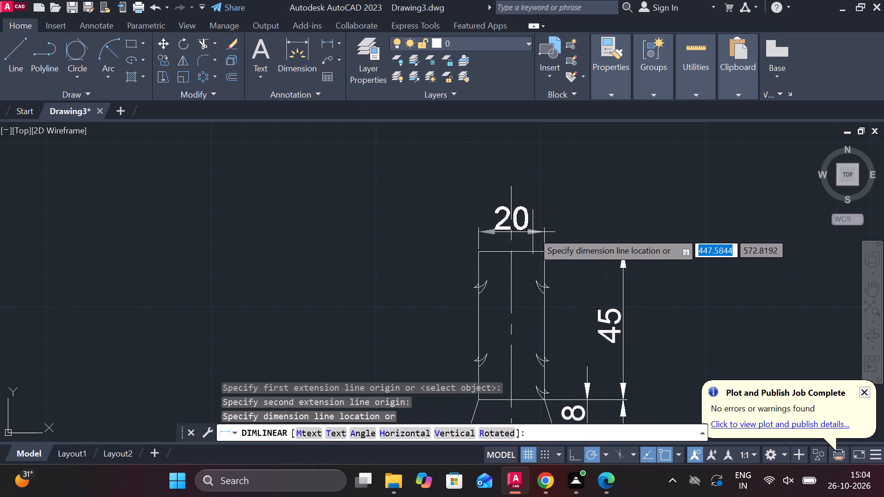
{"action": "left_click", "coordinate": [533, 232]}
Add the diameter symbol before the upper end's width dimension so the text reads Ø20.
{"action": "double_click", "coordinate": [509, 223]}
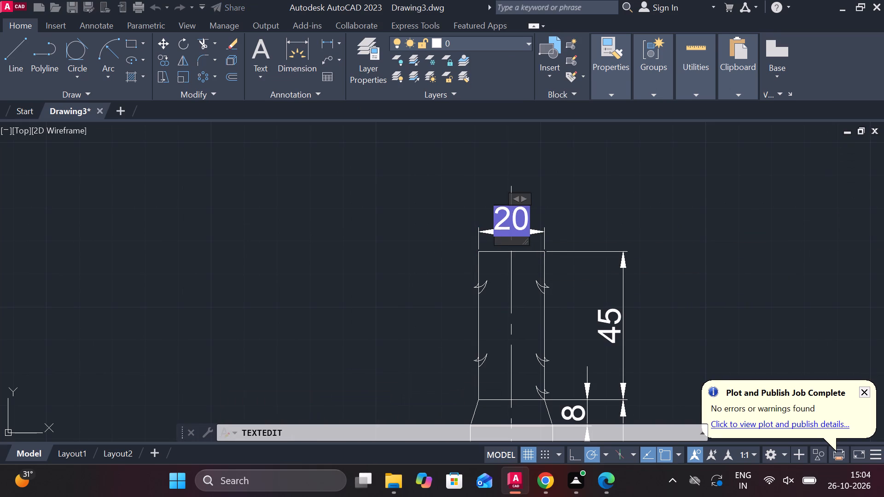
{"action": "left_click", "coordinate": [600, 81]}
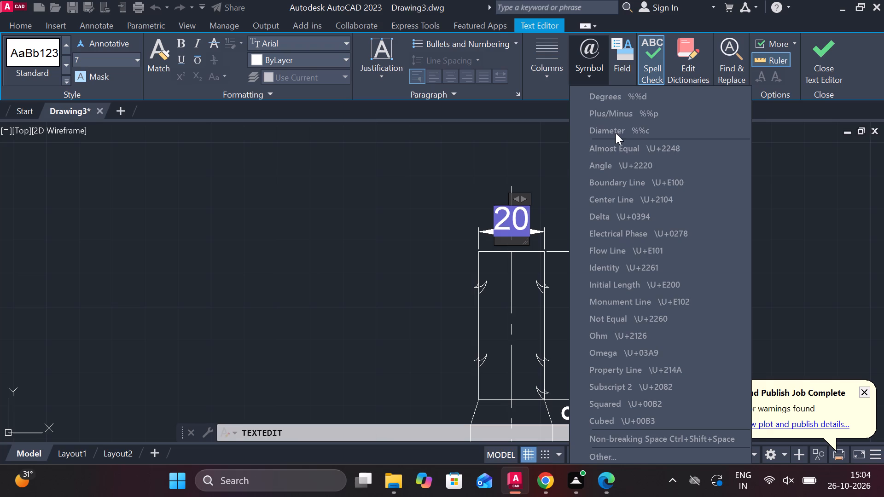
{"action": "left_click", "coordinate": [616, 133]}
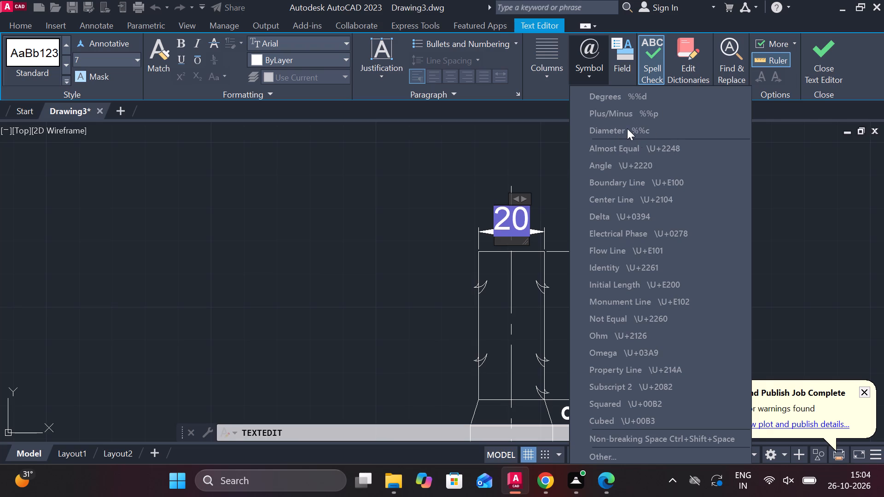
{"action": "scroll", "coordinate": [627, 128], "scroll_direction": "up", "scroll_amount": 2}
{"action": "left_click", "coordinate": [627, 128]}
{"action": "left_click", "coordinate": [830, 58]}
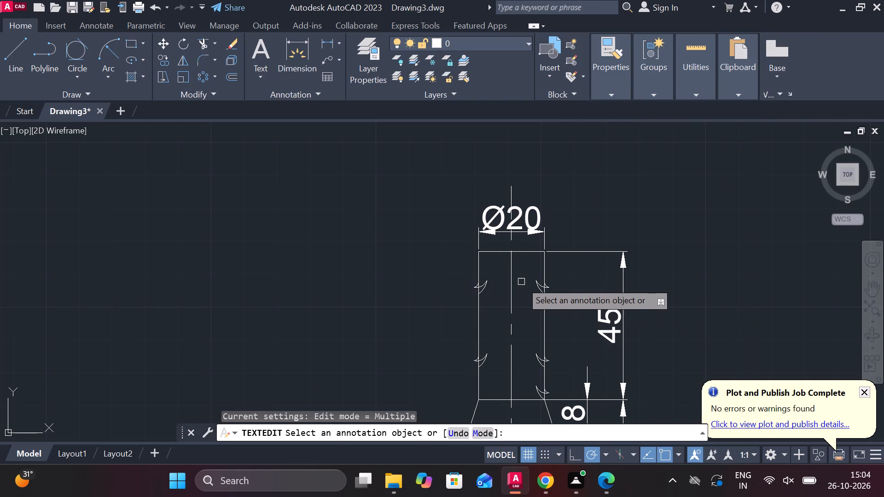
{"action": "key", "text": "Escape"}
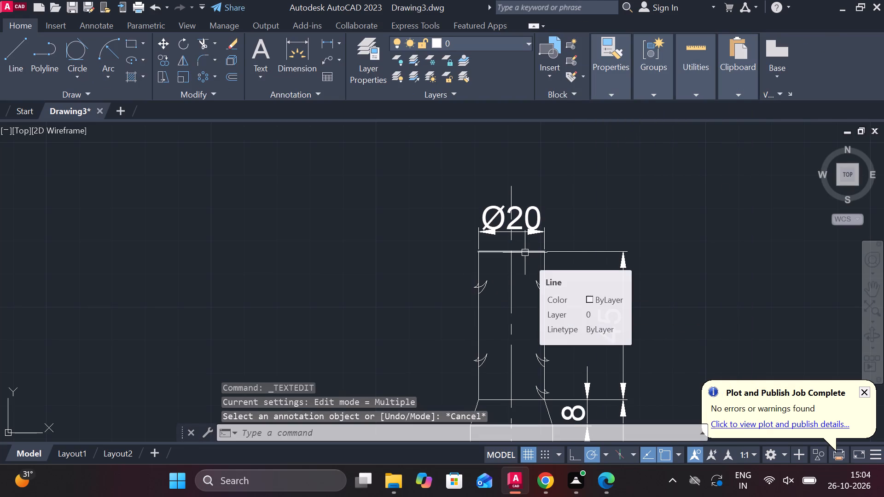
Move the fully dimensioned vertical bolt view with its dimensions down and closer beside the two bent bolt views.
{"action": "scroll", "coordinate": [525, 253], "scroll_direction": "down", "scroll_amount": 3}
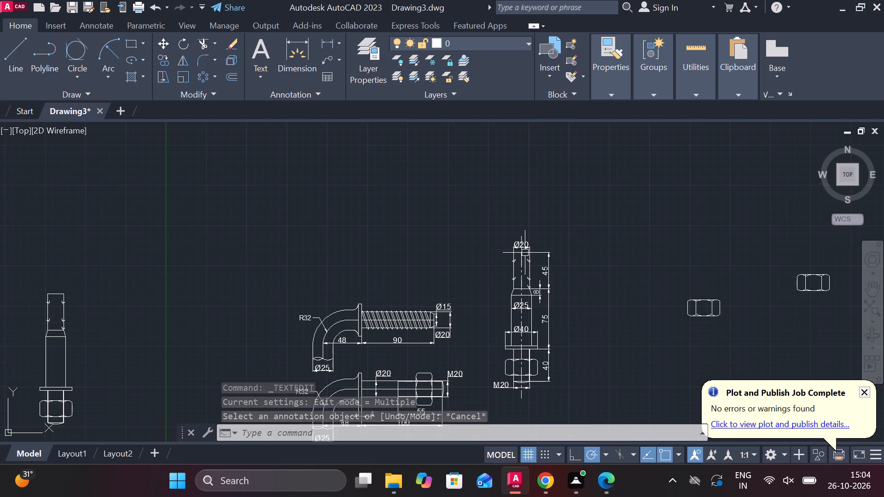
{"action": "left_click", "coordinate": [464, 214]}
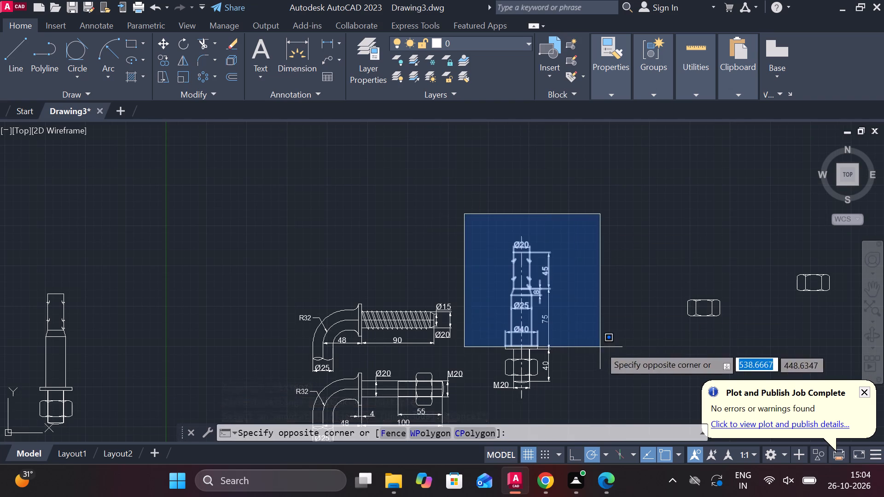
{"action": "middle_click_drag", "start_coordinate": [599, 346], "coordinate": [589, 275]}
{"action": "left_click", "coordinate": [628, 344]}
{"action": "key", "text": "m"}
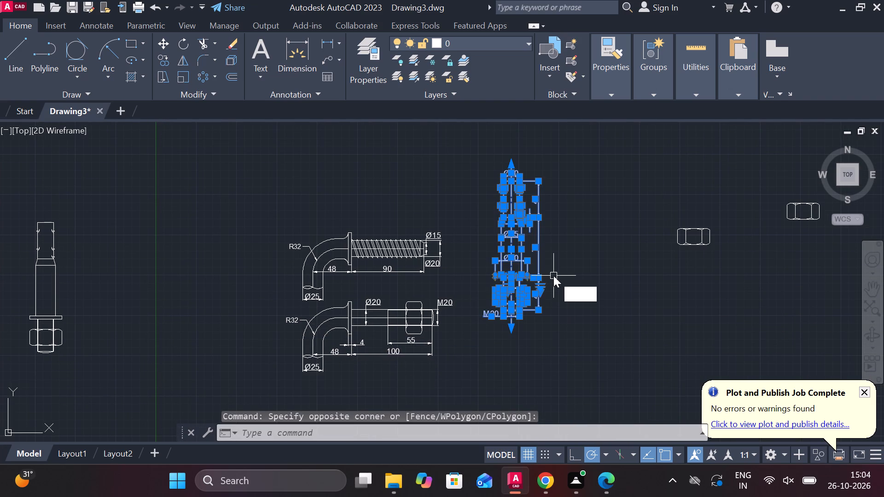
{"action": "key", "text": "Return"}
{"action": "left_click", "coordinate": [577, 232]}
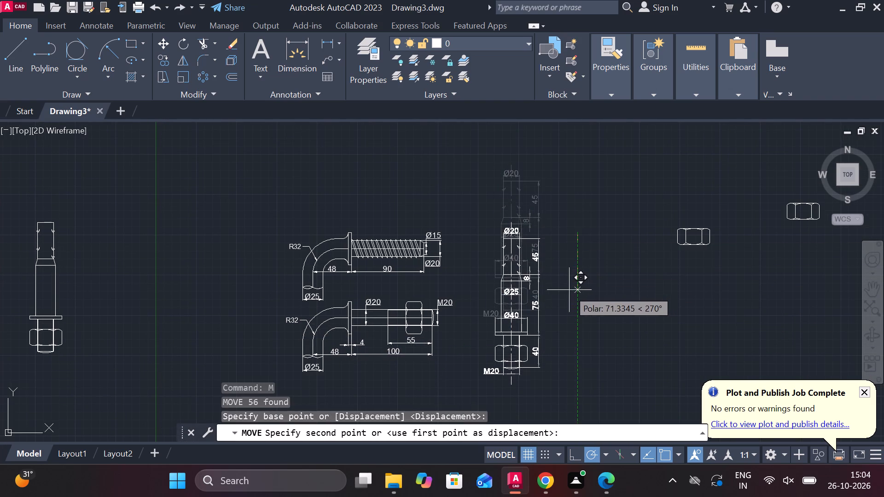
{"action": "scroll", "coordinate": [549, 289], "scroll_direction": "up", "scroll_amount": 2}
{"action": "scroll", "coordinate": [549, 289], "scroll_direction": "down", "scroll_amount": 1}
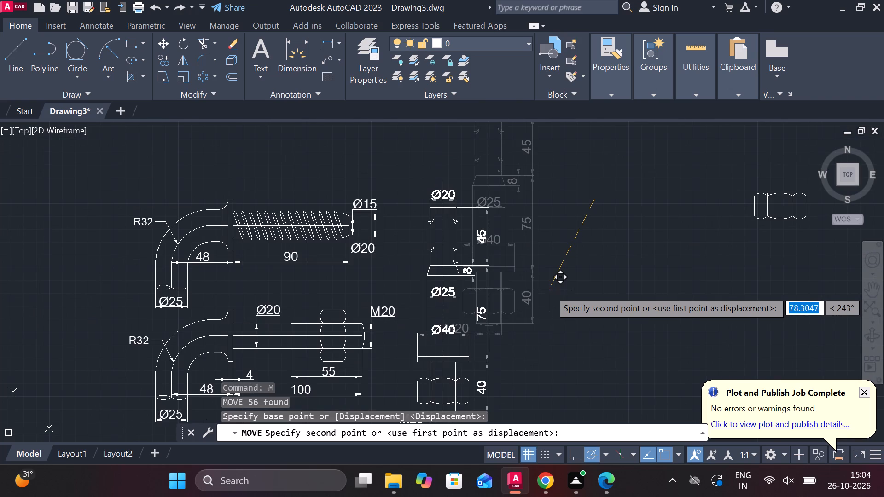
{"action": "left_click", "coordinate": [536, 289]}
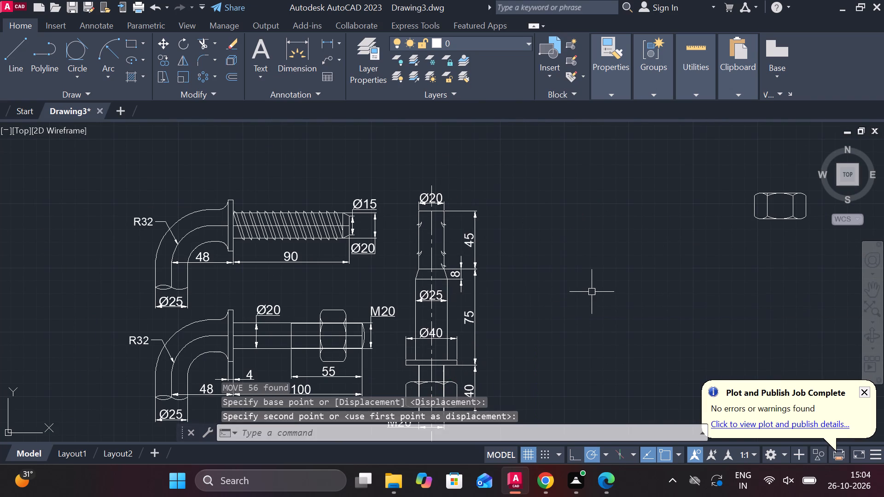
{"action": "key", "text": "Escape"}
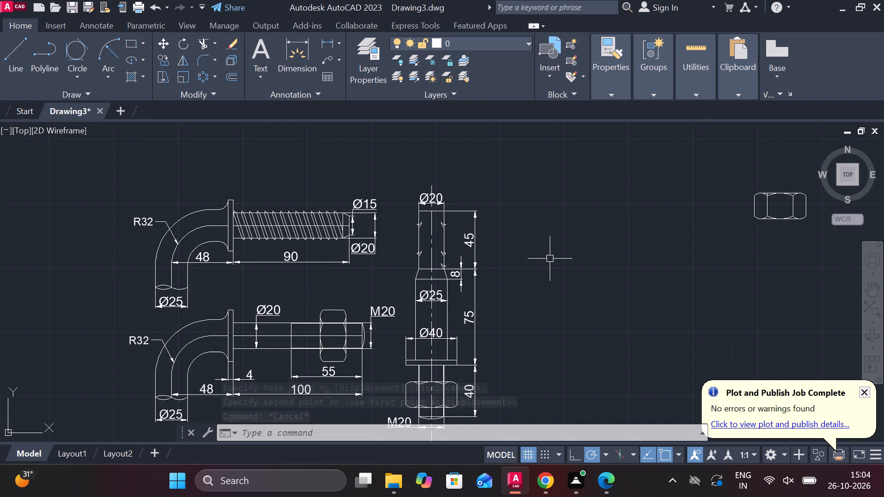
Copy the lower bent bolt's flange, straight shank and nut with the Ø20, 55 and 100 dimensions to the empty area above the undimensioned bolt.
{"action": "middle_click_drag", "start_coordinate": [547, 339], "coordinate": [591, 252]}
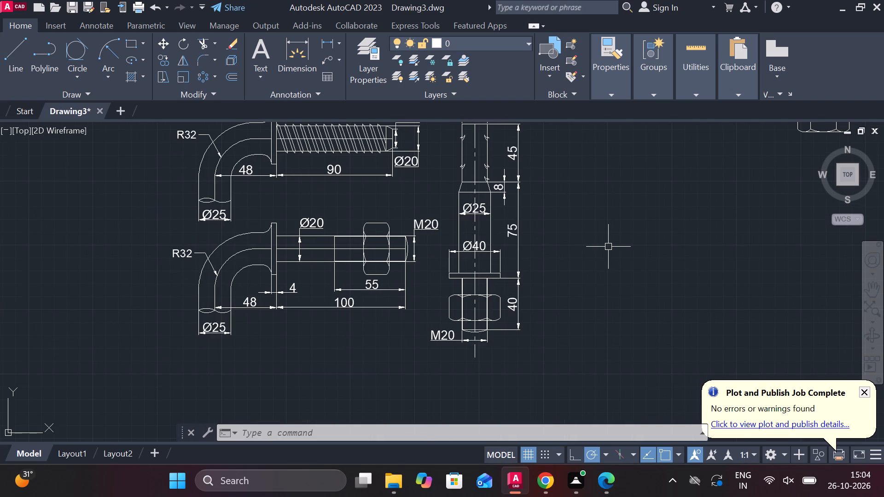
{"action": "middle_click_drag", "start_coordinate": [604, 236], "coordinate": [642, 344]}
{"action": "middle_click_drag", "start_coordinate": [607, 220], "coordinate": [652, 284]}
{"action": "middle_click_drag", "start_coordinate": [404, 183], "coordinate": [406, 266]}
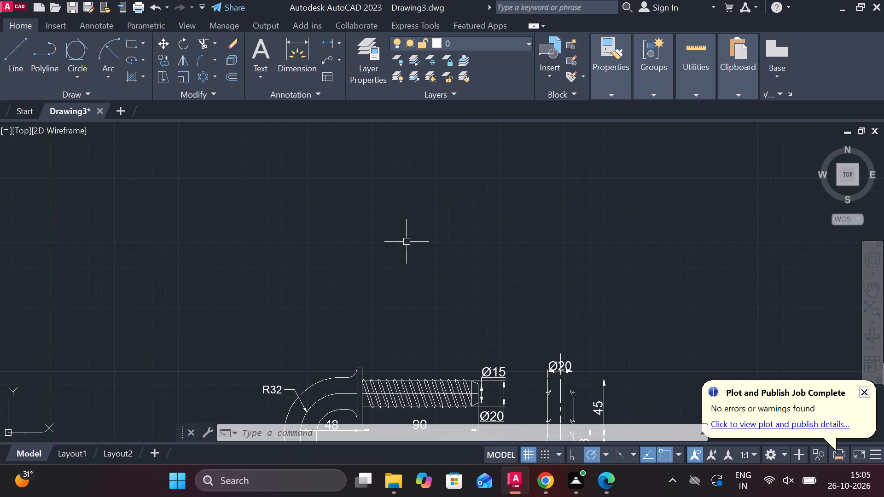
{"action": "scroll", "coordinate": [407, 242], "scroll_direction": "down", "scroll_amount": 2}
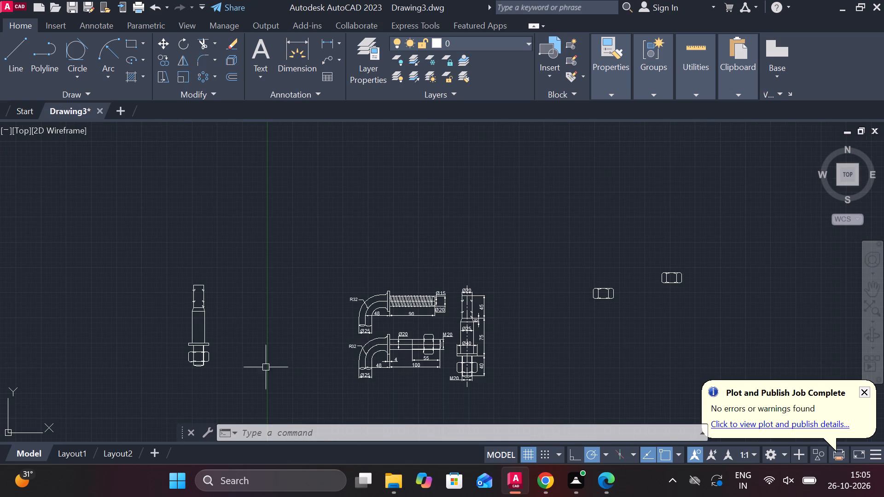
{"action": "middle_click_drag", "start_coordinate": [277, 364], "coordinate": [356, 328]}
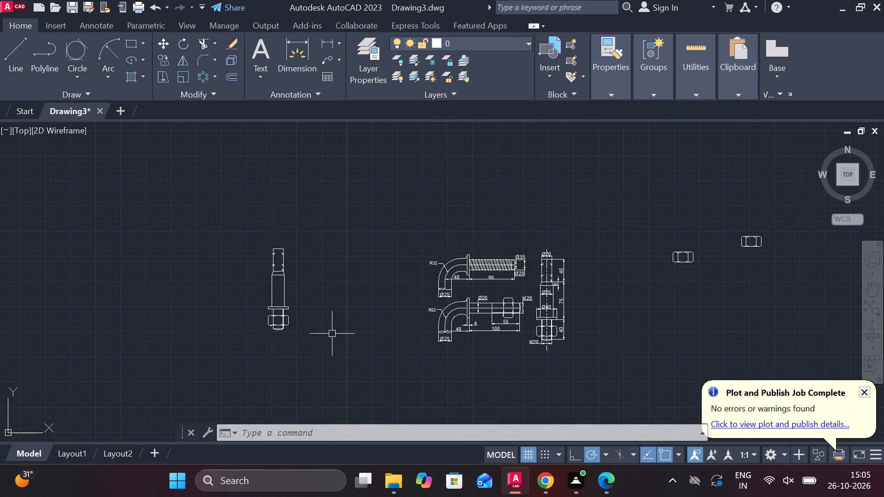
{"action": "scroll", "coordinate": [500, 324], "scroll_direction": "up", "scroll_amount": 2}
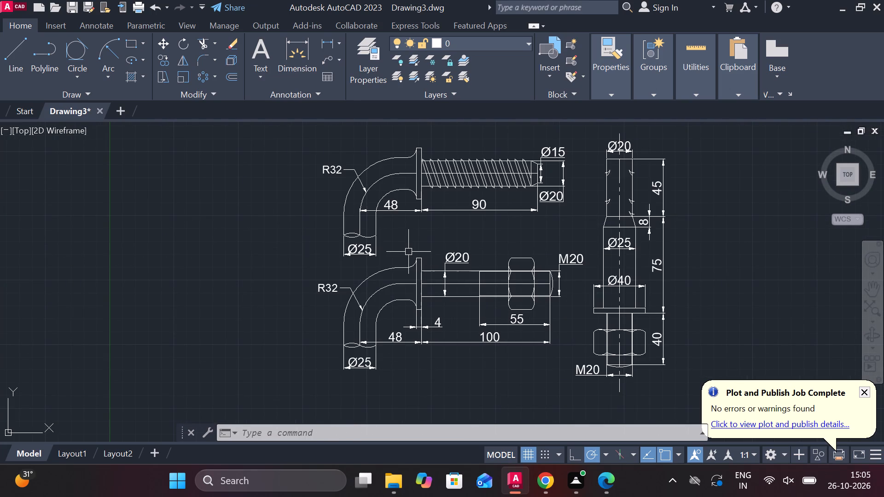
{"action": "left_click", "coordinate": [407, 250]}
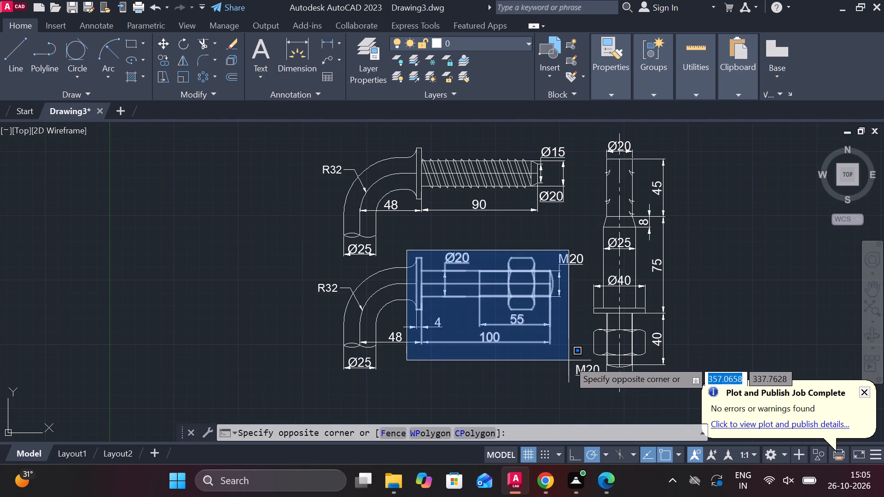
{"action": "left_click", "coordinate": [569, 360]}
{"action": "type", "text": "CO"}
{"action": "key", "text": "Return"}
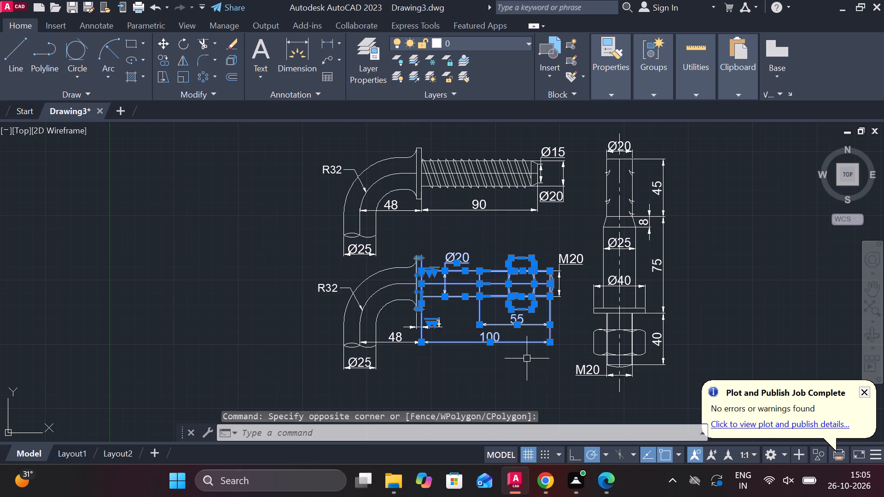
{"action": "left_click", "coordinate": [515, 365]}
{"action": "scroll", "coordinate": [513, 358], "scroll_direction": "down", "scroll_amount": 1}
{"action": "middle_click_drag", "start_coordinate": [407, 231], "coordinate": [495, 262]}
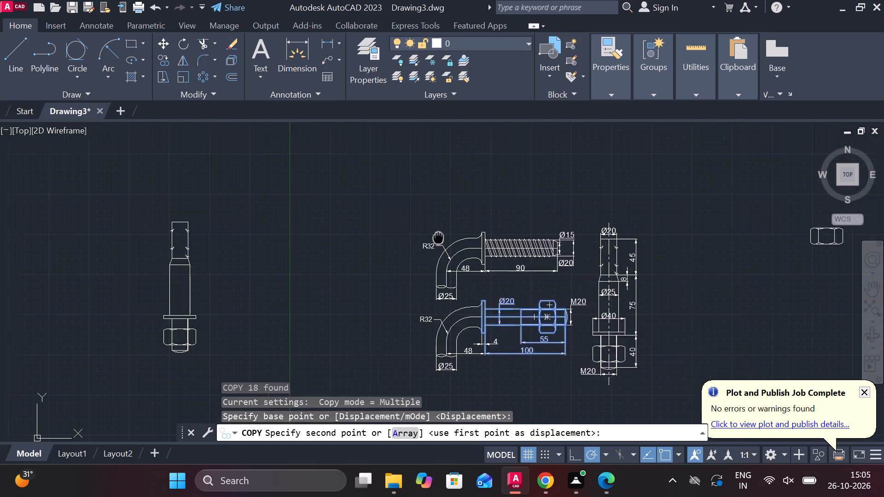
{"action": "middle_click_drag", "start_coordinate": [495, 262], "coordinate": [553, 278]}
{"action": "left_click", "coordinate": [430, 254]}
{"action": "key", "text": "Escape"}
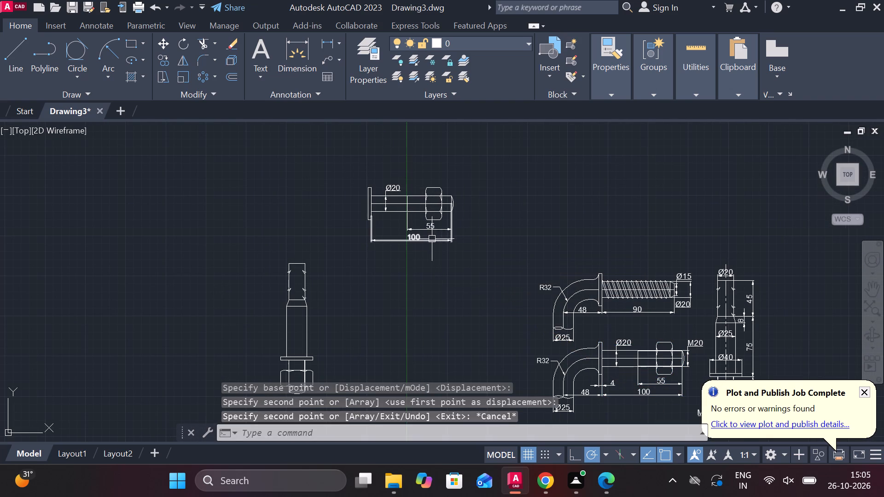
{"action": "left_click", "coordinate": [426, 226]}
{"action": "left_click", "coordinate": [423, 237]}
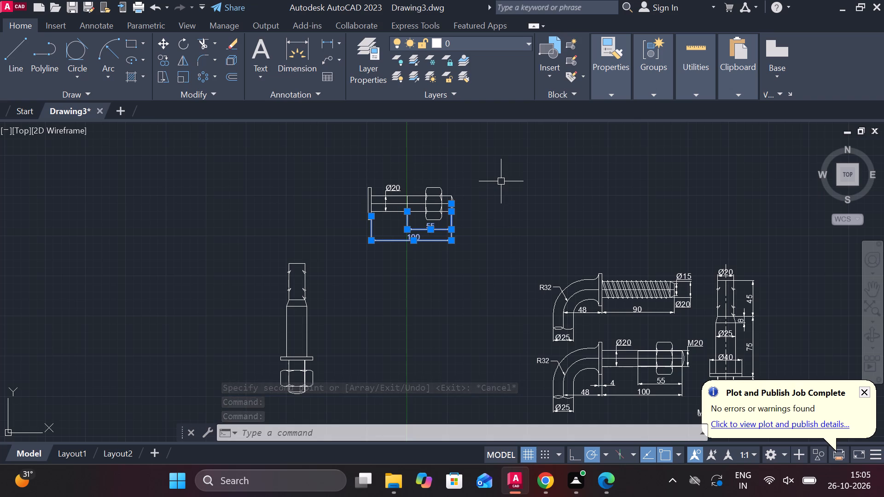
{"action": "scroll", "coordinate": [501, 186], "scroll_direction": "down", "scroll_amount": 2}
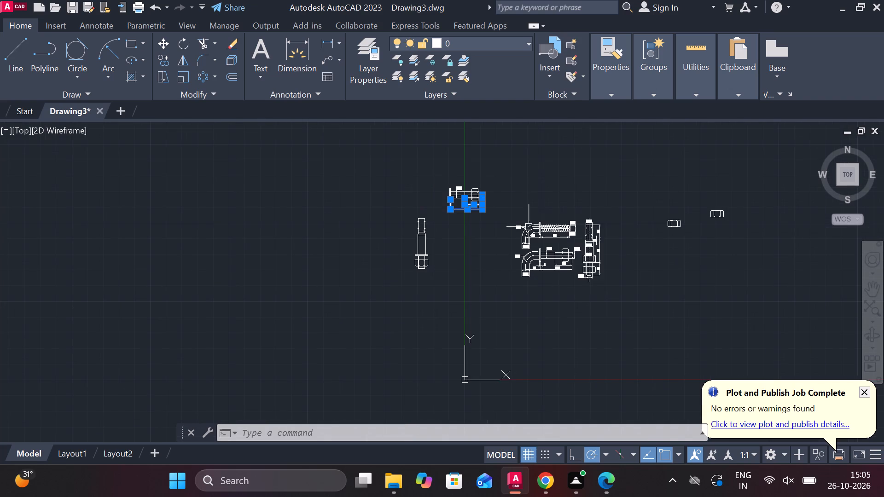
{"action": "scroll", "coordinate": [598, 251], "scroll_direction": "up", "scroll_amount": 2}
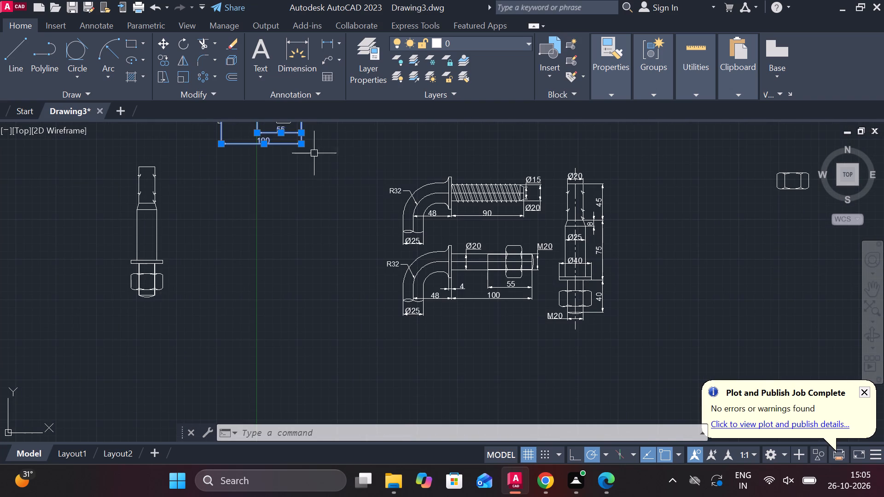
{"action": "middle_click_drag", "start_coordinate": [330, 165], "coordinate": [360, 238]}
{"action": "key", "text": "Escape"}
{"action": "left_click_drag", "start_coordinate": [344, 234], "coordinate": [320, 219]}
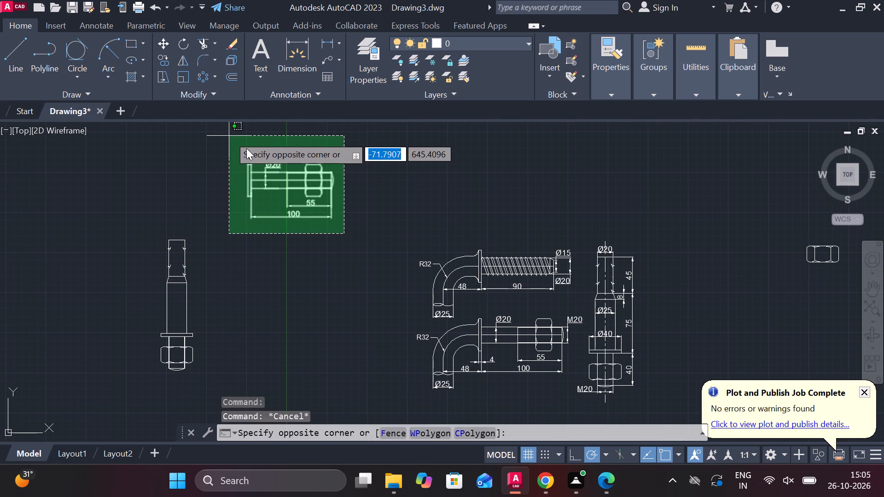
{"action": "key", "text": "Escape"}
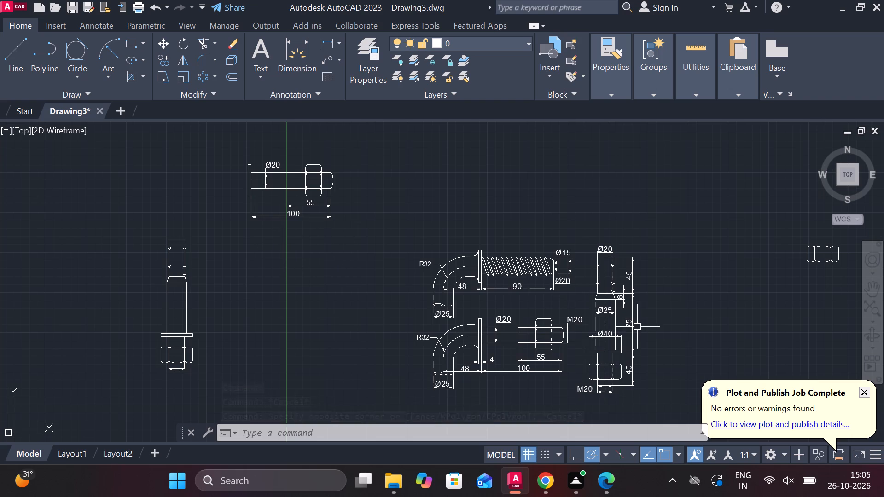
Examine the undimensioned vertical bolt's washer and nut end, and its layout relative to the bent bolt views.
{"action": "middle_click_drag", "start_coordinate": [637, 327], "coordinate": [600, 295]}
{"action": "middle_click_drag", "start_coordinate": [342, 307], "coordinate": [716, 261]}
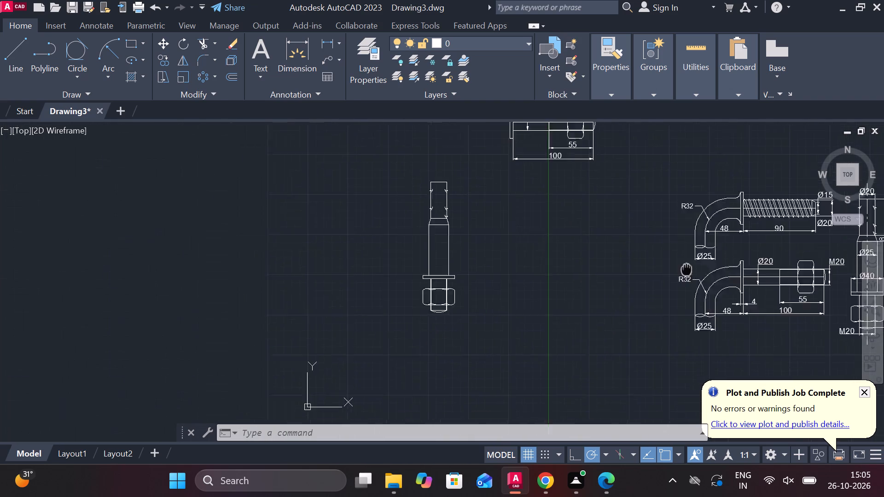
{"action": "middle_click_drag", "start_coordinate": [716, 261], "coordinate": [717, 261]}
{"action": "scroll", "coordinate": [500, 258], "scroll_direction": "up", "scroll_amount": 2}
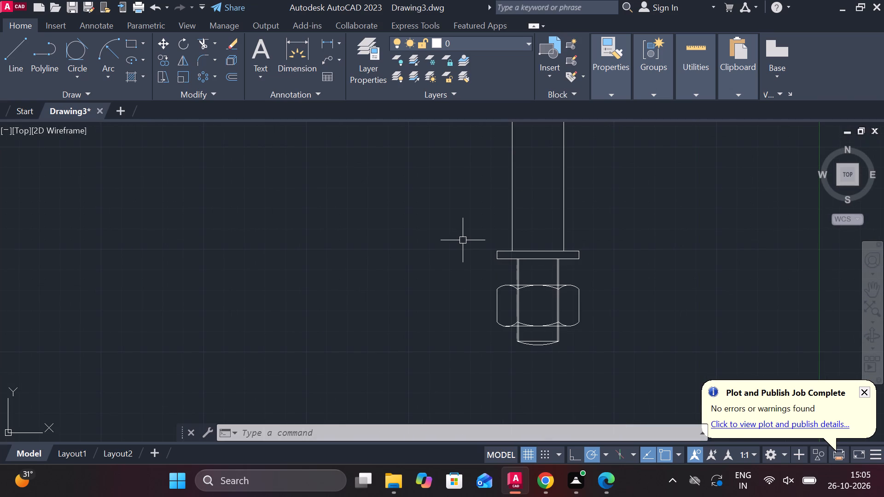
{"action": "scroll", "coordinate": [491, 260], "scroll_direction": "down", "scroll_amount": 3}
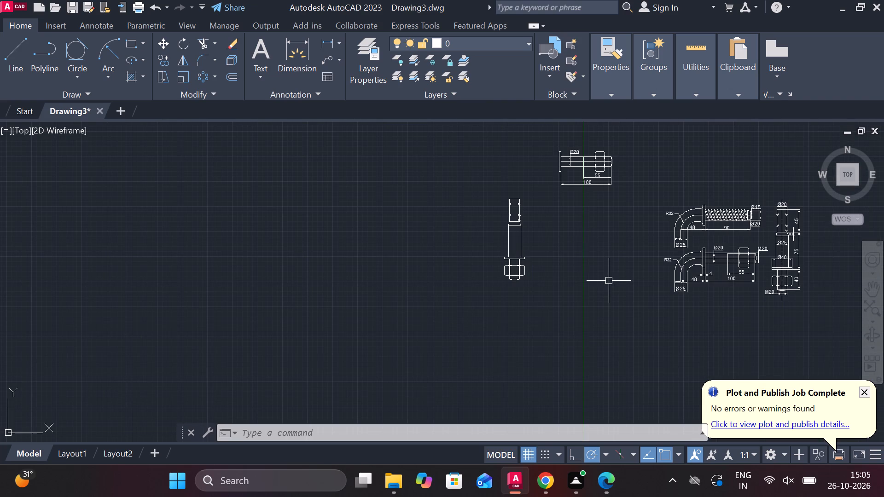
{"action": "scroll", "coordinate": [655, 303], "scroll_direction": "up", "scroll_amount": 1}
{"action": "middle_click_drag", "start_coordinate": [655, 303], "coordinate": [593, 305]}
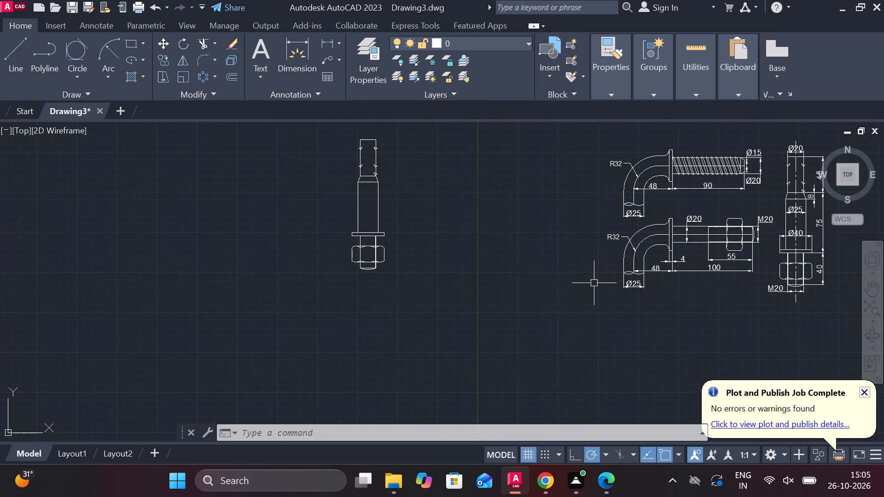
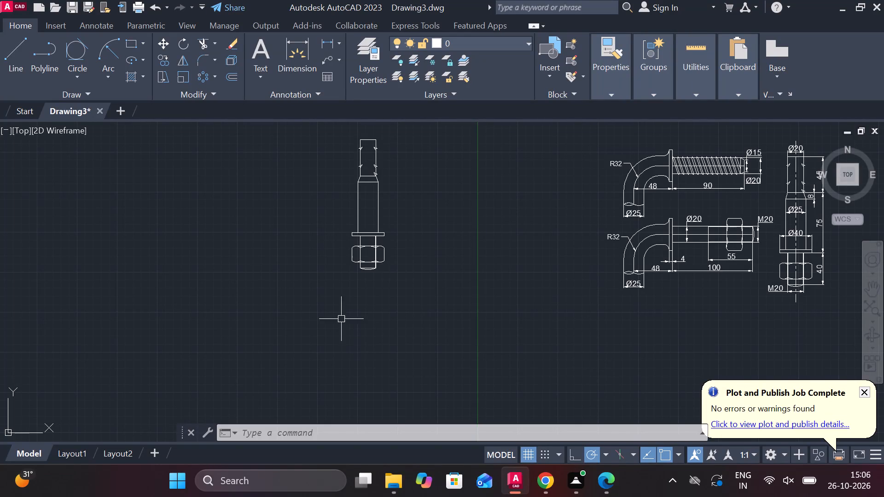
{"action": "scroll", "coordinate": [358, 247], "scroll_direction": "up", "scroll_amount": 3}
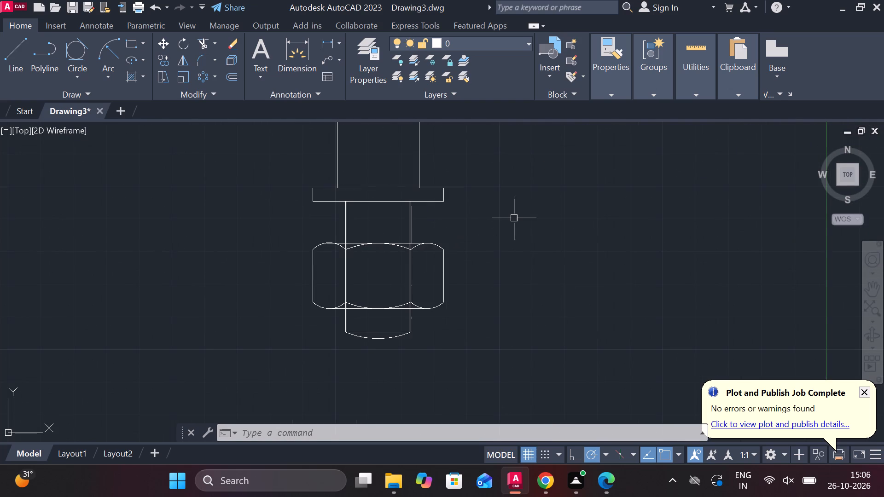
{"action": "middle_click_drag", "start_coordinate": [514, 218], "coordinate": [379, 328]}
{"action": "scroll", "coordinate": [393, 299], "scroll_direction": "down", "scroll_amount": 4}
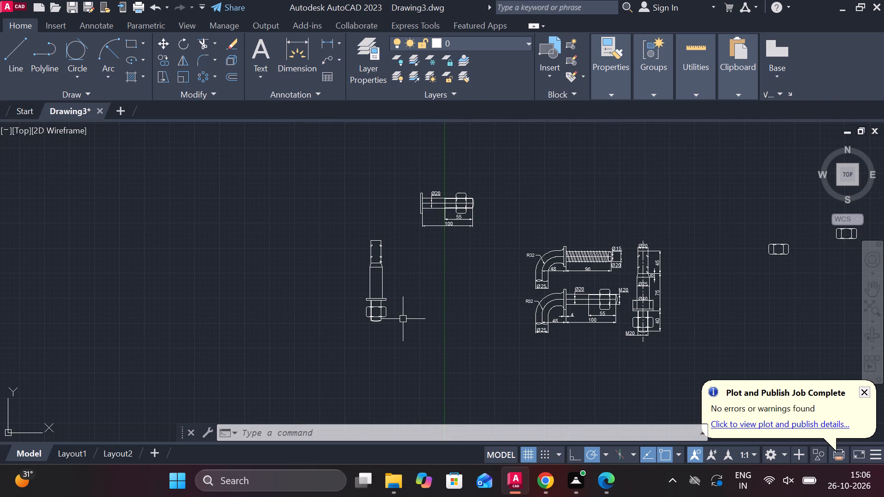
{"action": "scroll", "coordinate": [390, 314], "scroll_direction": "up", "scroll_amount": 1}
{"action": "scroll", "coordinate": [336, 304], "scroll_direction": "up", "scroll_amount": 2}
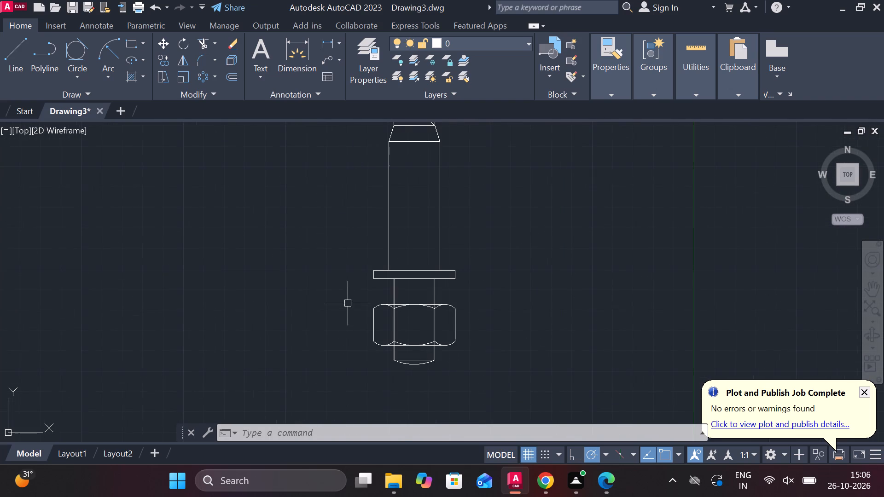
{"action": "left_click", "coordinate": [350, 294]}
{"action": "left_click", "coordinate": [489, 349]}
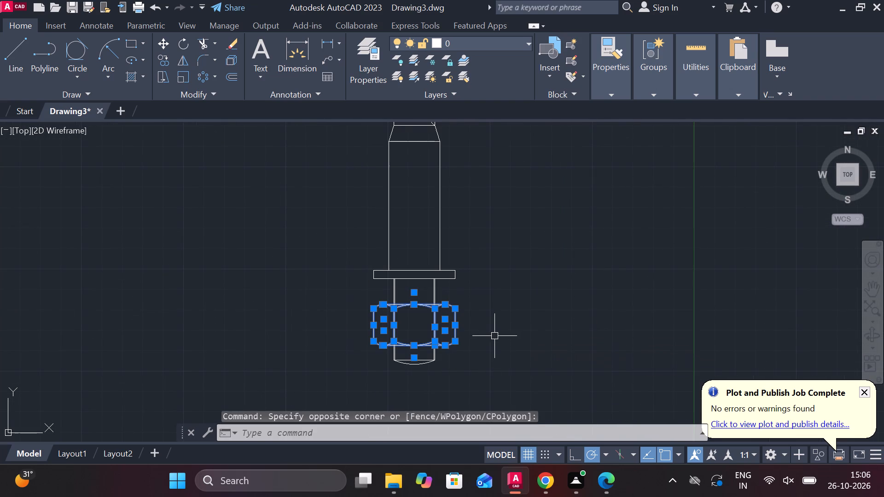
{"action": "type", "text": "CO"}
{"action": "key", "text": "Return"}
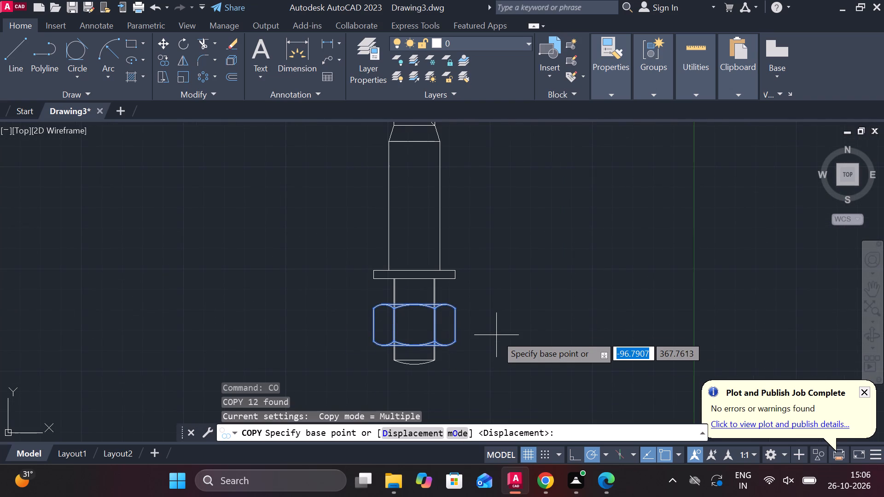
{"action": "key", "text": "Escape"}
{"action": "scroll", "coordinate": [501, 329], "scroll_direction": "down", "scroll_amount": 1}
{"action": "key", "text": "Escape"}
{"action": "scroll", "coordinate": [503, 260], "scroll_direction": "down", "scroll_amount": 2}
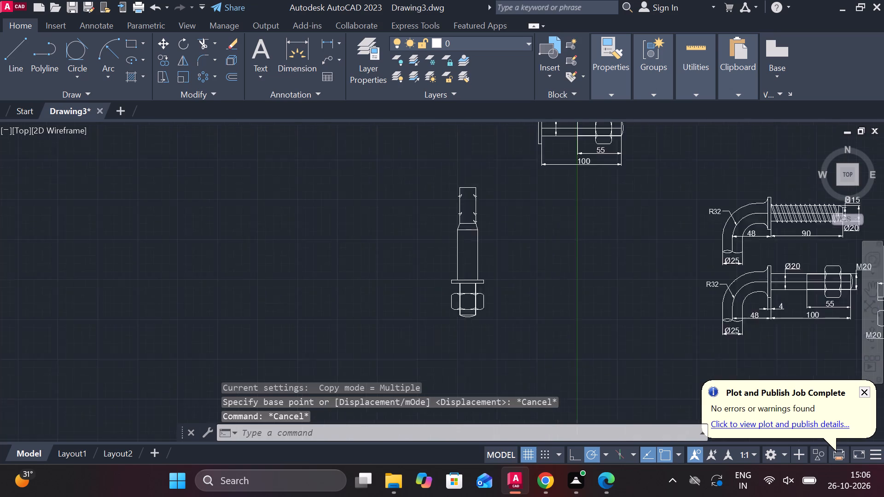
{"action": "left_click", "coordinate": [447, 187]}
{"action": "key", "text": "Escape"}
Erase the Ø20, 55 and 100 dimensions from the copied straight shank and nut view.
{"action": "scroll", "coordinate": [547, 201], "scroll_direction": "up", "scroll_amount": 2}
{"action": "middle_click_drag", "start_coordinate": [549, 205], "coordinate": [496, 242]}
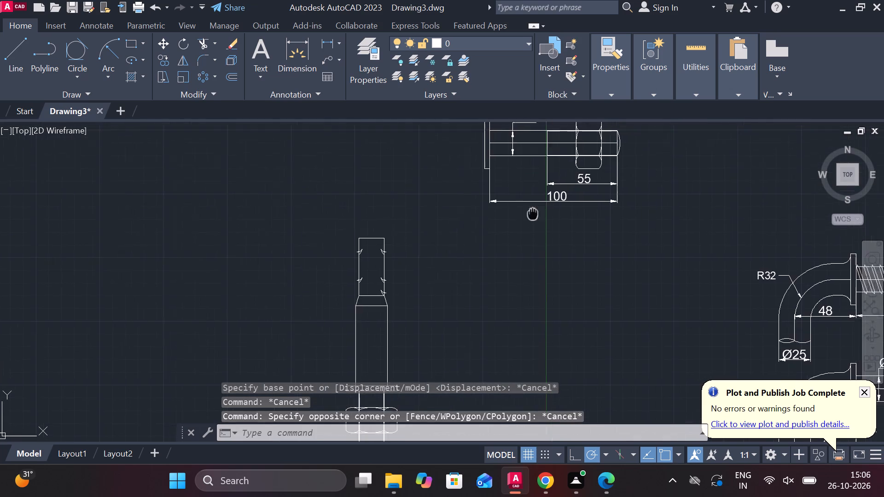
{"action": "middle_click_drag", "start_coordinate": [496, 242], "coordinate": [432, 305]}
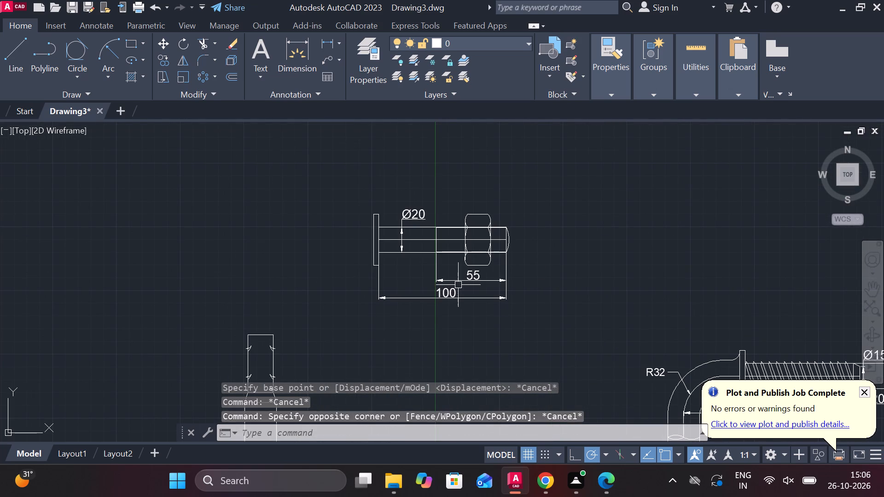
{"action": "left_click", "coordinate": [474, 280]}
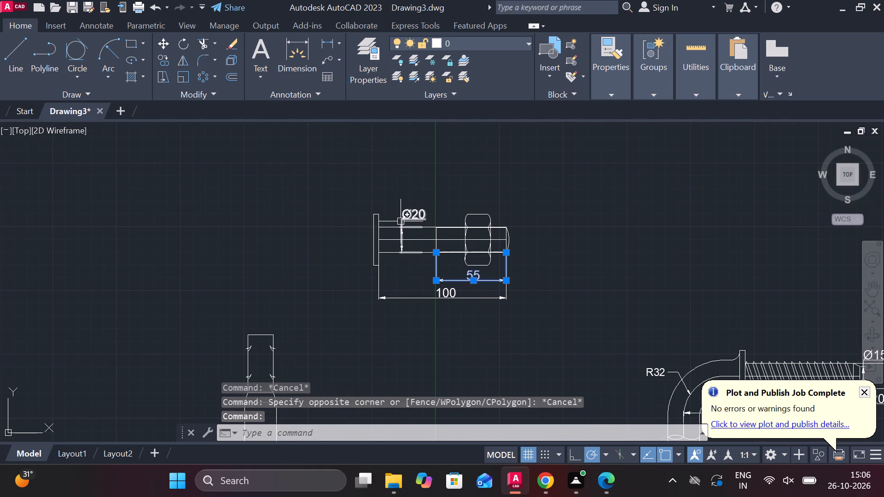
{"action": "left_click", "coordinate": [406, 215]}
{"action": "left_click", "coordinate": [423, 295]}
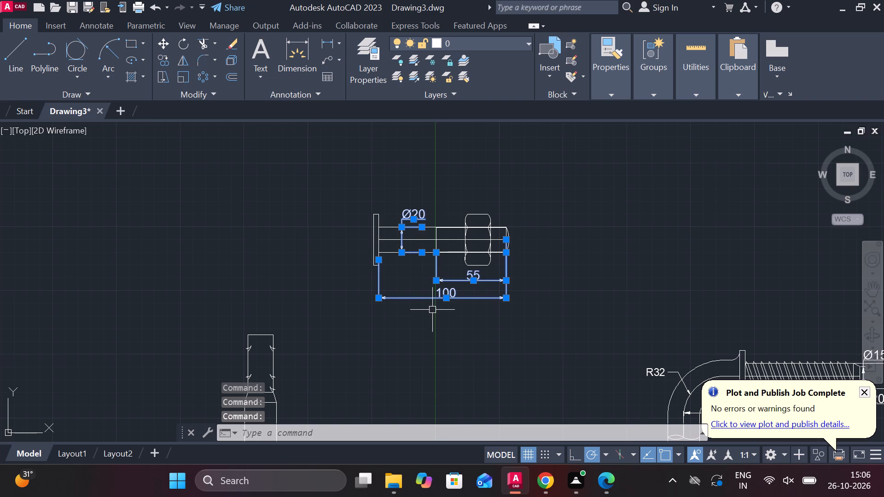
{"action": "type", "text": "E"}
{"action": "key", "text": "space"}
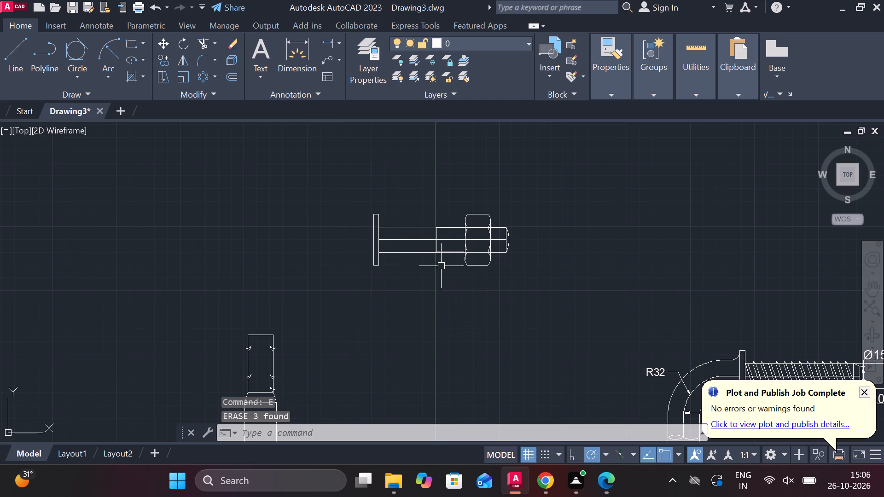
Draw a 40 mm line from the shank's threaded-end midpoint back along the centreline, plus a perpendicular marker line extending above the shank.
{"action": "scroll", "coordinate": [451, 233], "scroll_direction": "up", "scroll_amount": 2}
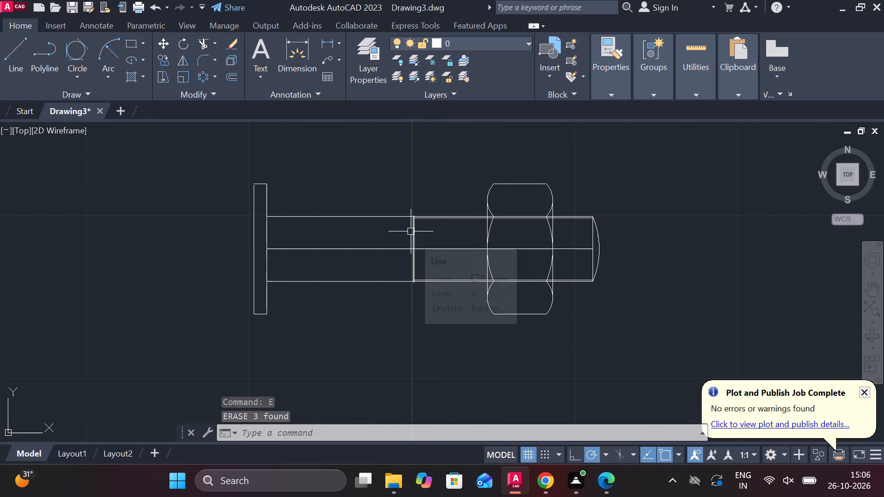
{"action": "key", "text": "Escape"}
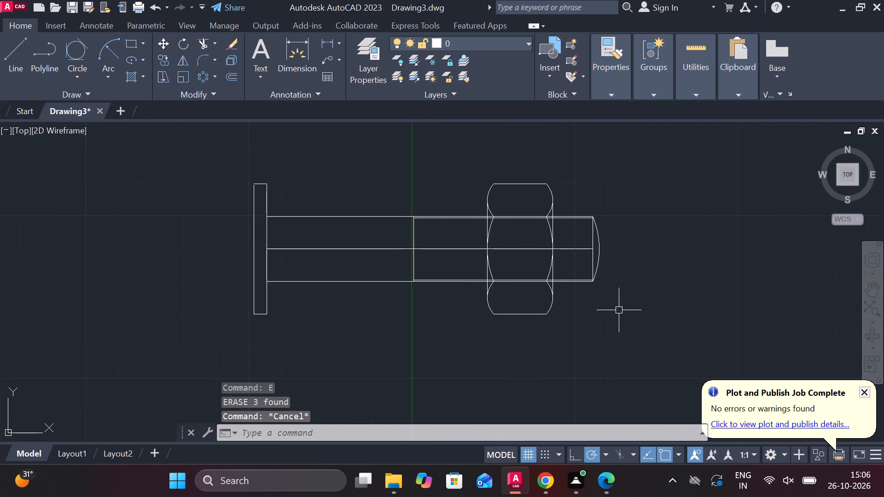
{"action": "key", "text": "l"}
{"action": "key", "text": "Return"}
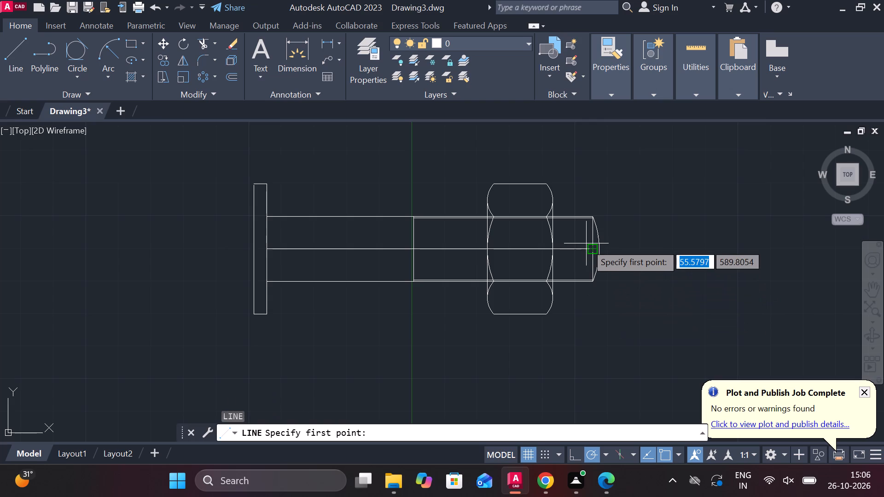
{"action": "left_click", "coordinate": [588, 245]}
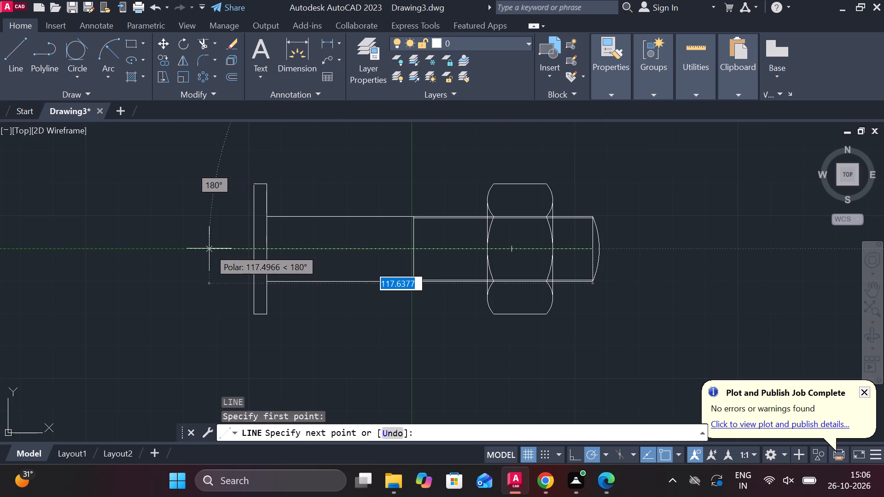
{"action": "type", "text": "40"}
{"action": "key", "text": "Return"}
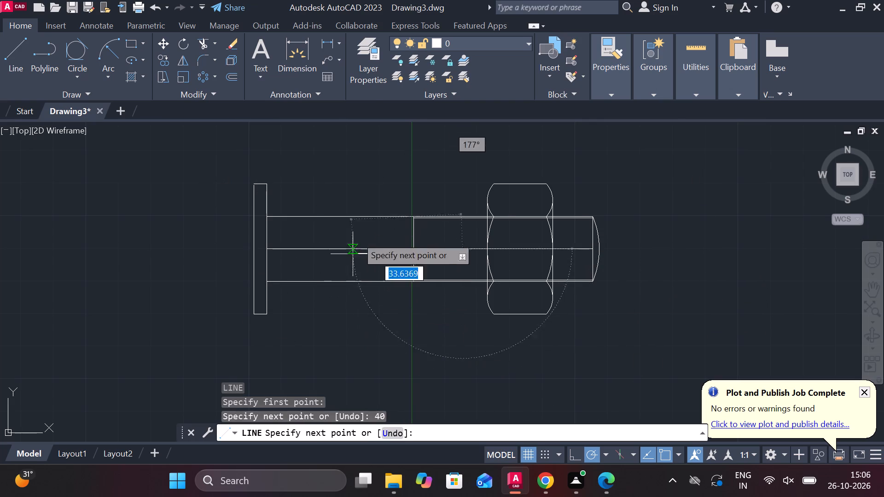
{"action": "left_click", "coordinate": [464, 160]}
{"action": "key", "text": "Escape"}
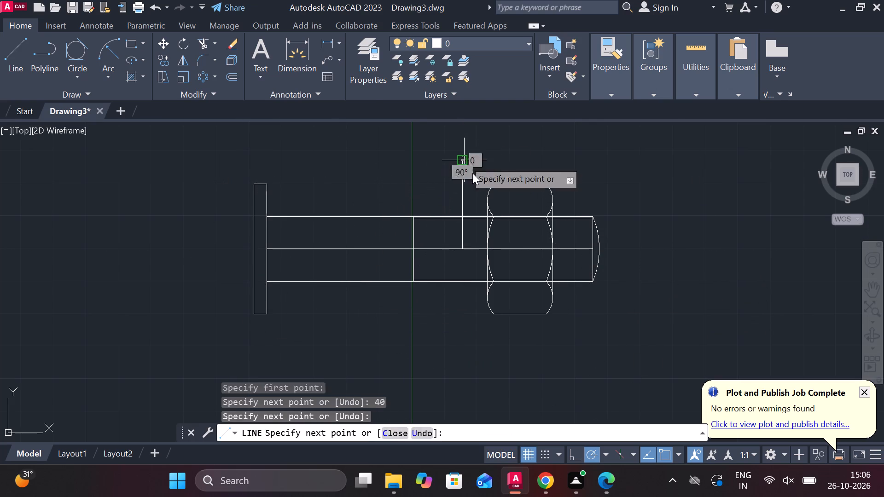
Move the flange rectangle along the centreline so its nut-side face meets the 40 mm marker line.
{"action": "left_click", "coordinate": [239, 180]}
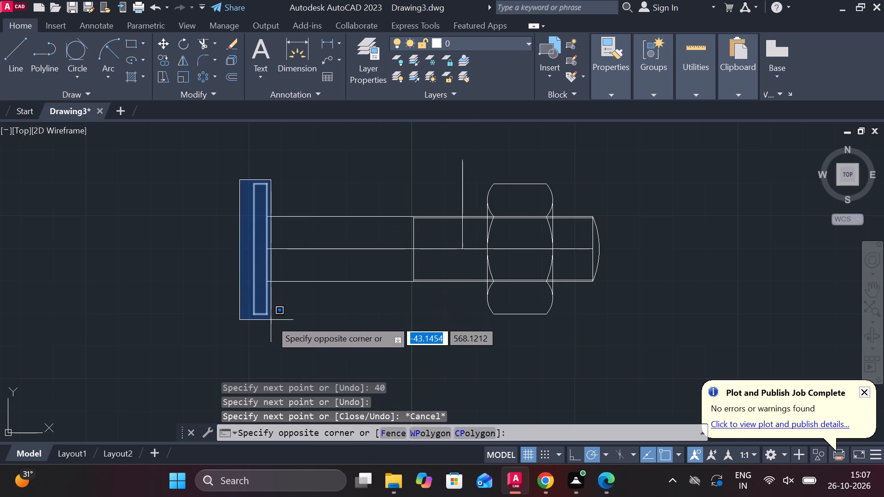
{"action": "left_click", "coordinate": [271, 320]}
{"action": "key", "text": "m"}
{"action": "key", "text": "Return"}
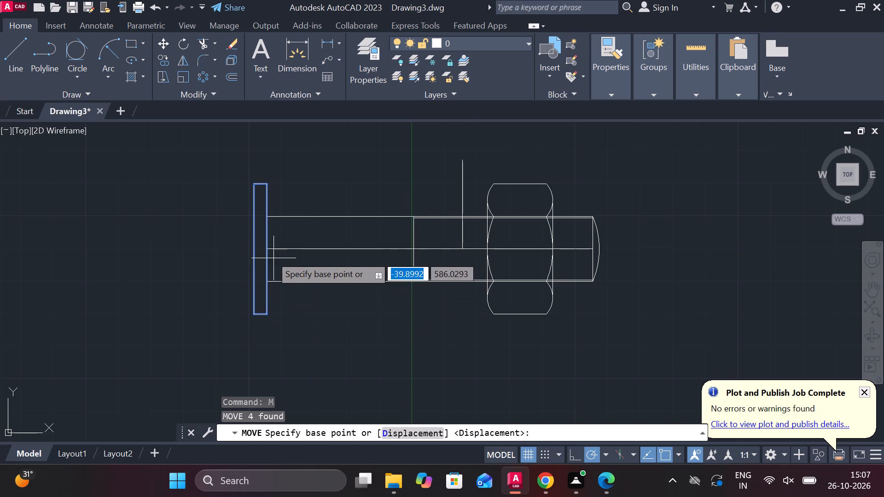
{"action": "left_click", "coordinate": [267, 246]}
{"action": "scroll", "coordinate": [376, 248], "scroll_direction": "up", "scroll_amount": 2}
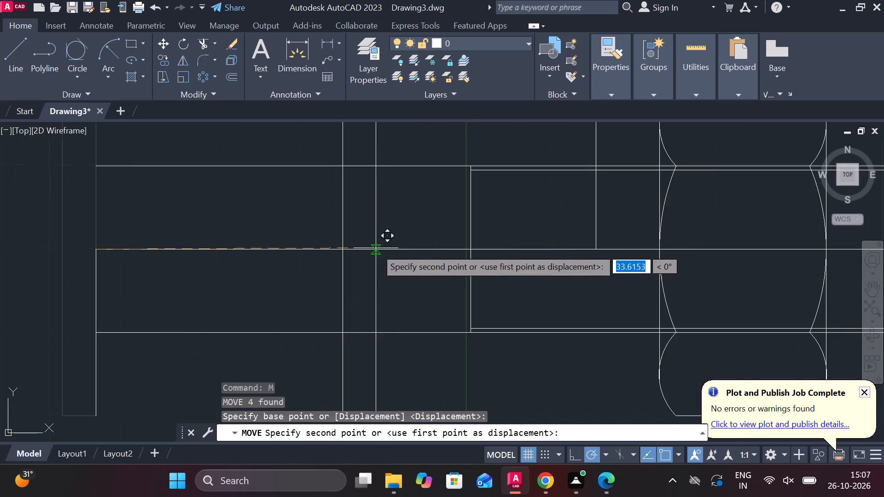
{"action": "scroll", "coordinate": [398, 256], "scroll_direction": "down", "scroll_amount": 2}
{"action": "scroll", "coordinate": [455, 255], "scroll_direction": "up", "scroll_amount": 2}
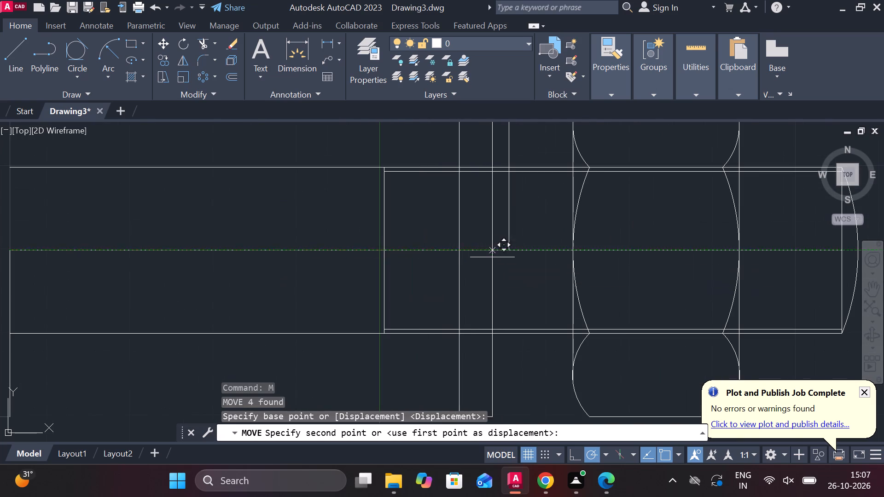
{"action": "left_click", "coordinate": [508, 256]}
{"action": "key", "text": "Escape"}
Erase the perpendicular marker line at the relocated flange.
{"action": "scroll", "coordinate": [439, 276], "scroll_direction": "down", "scroll_amount": 2}
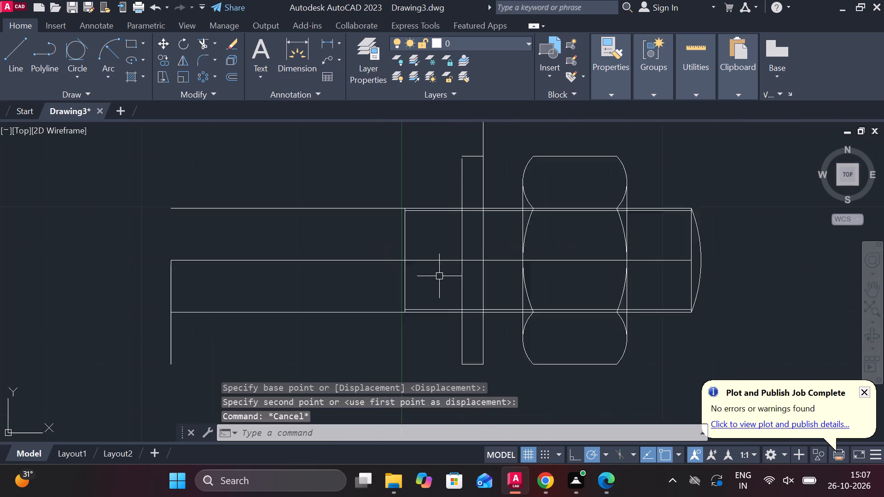
{"action": "scroll", "coordinate": [439, 276], "scroll_direction": "down", "scroll_amount": 1}
{"action": "left_click", "coordinate": [454, 217]}
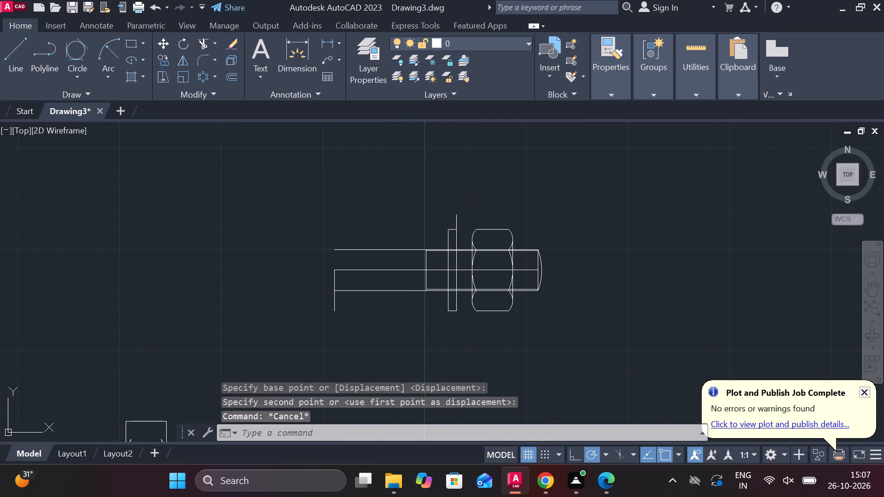
{"action": "type", "text": "E"}
{"action": "key", "text": "space"}
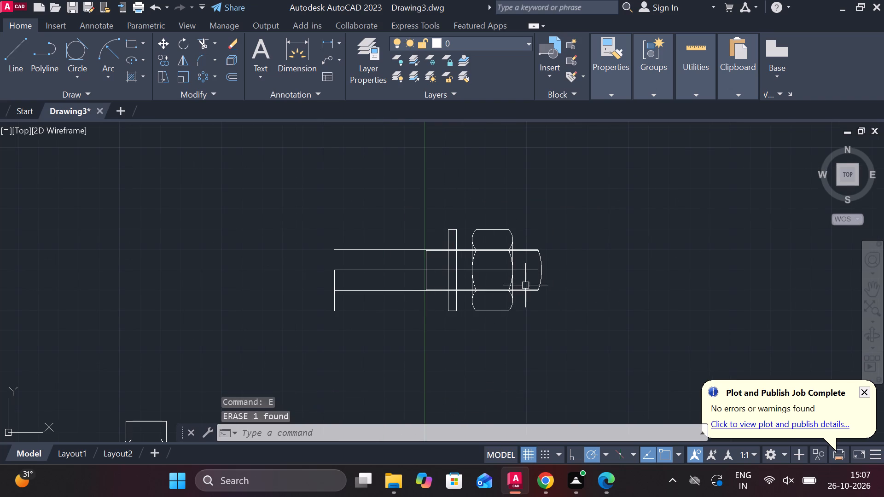
Move the hex nut with its two side lines about 5.3 mm along the centreline toward the bolt's rounded end.
{"action": "scroll", "coordinate": [497, 272], "scroll_direction": "up", "scroll_amount": 2}
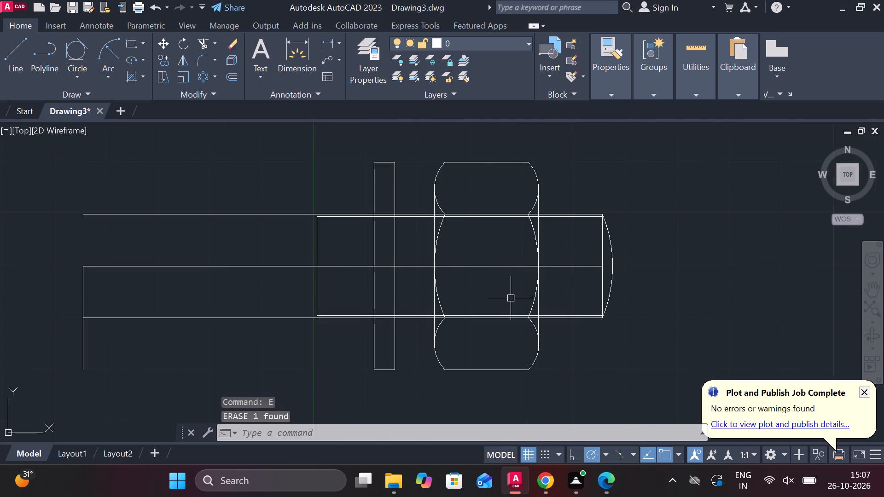
{"action": "scroll", "coordinate": [512, 298], "scroll_direction": "down", "scroll_amount": 1}
{"action": "left_click_drag", "start_coordinate": [537, 351], "coordinate": [529, 351]}
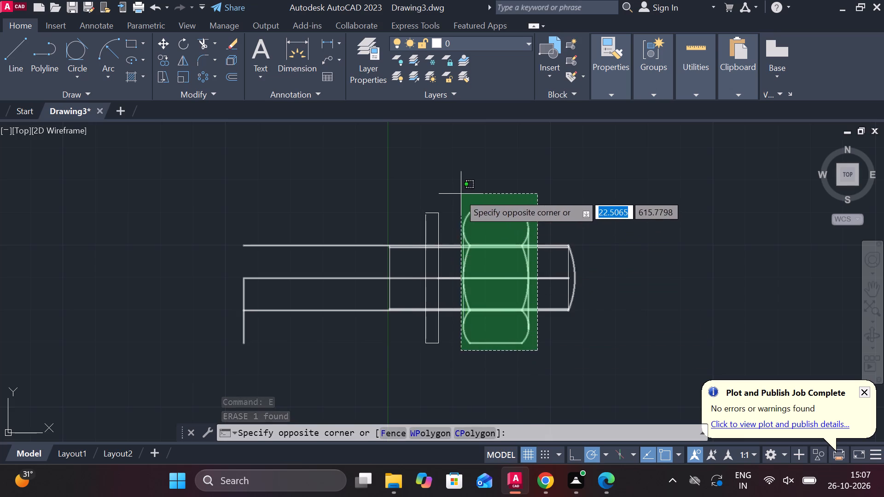
{"action": "left_click", "coordinate": [459, 194]}
{"action": "key", "text": "Escape"}
{"action": "left_click", "coordinate": [526, 225]}
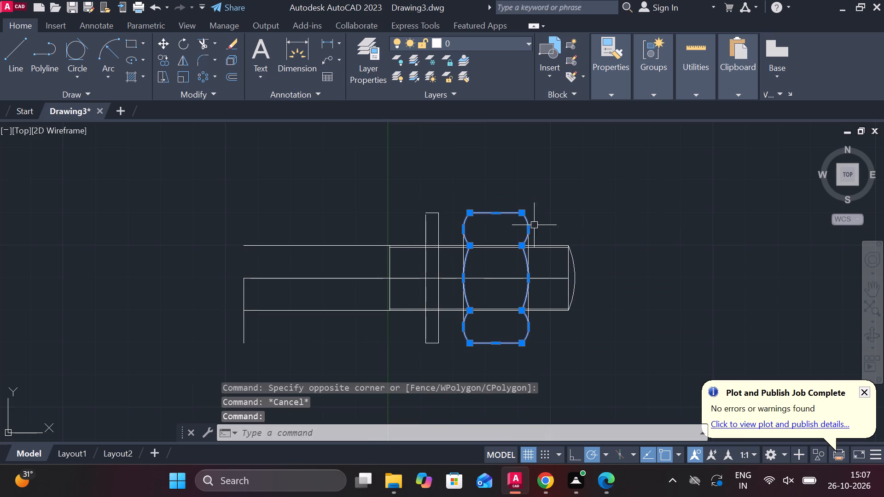
{"action": "scroll", "coordinate": [528, 300], "scroll_direction": "up", "scroll_amount": 2}
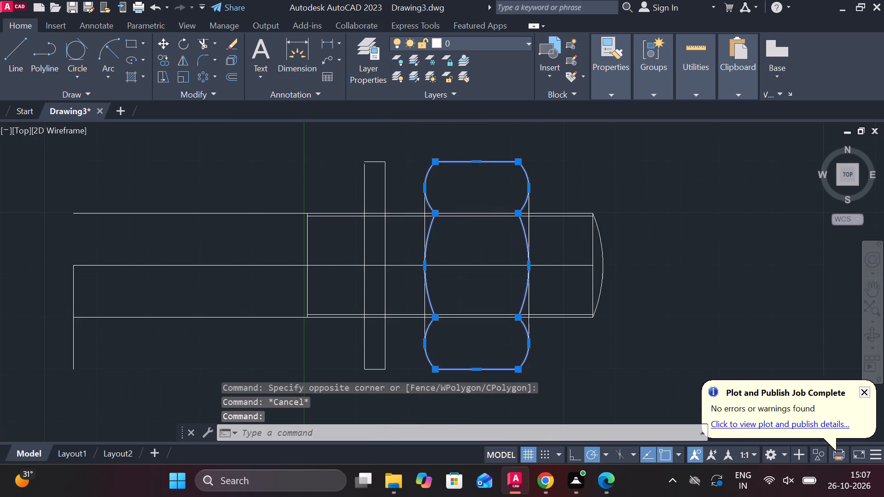
{"action": "left_click", "coordinate": [528, 300]}
{"action": "left_click", "coordinate": [365, 308]}
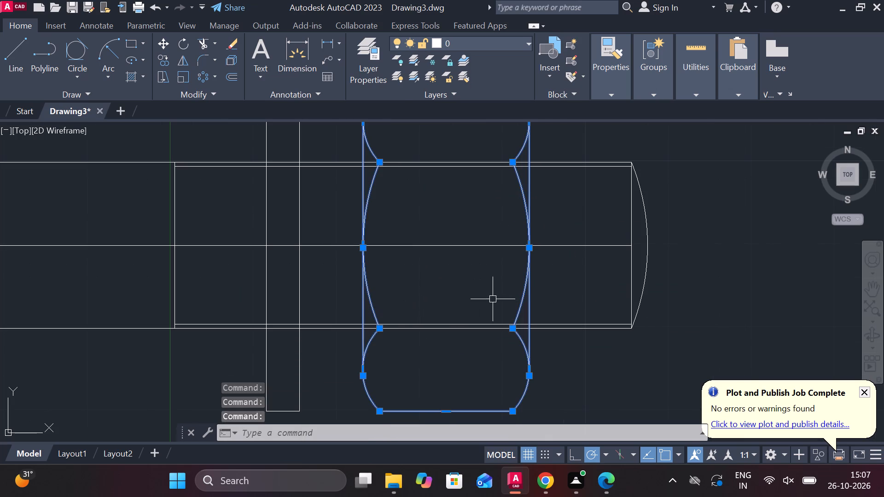
{"action": "key", "text": "m"}
{"action": "key", "text": "Return"}
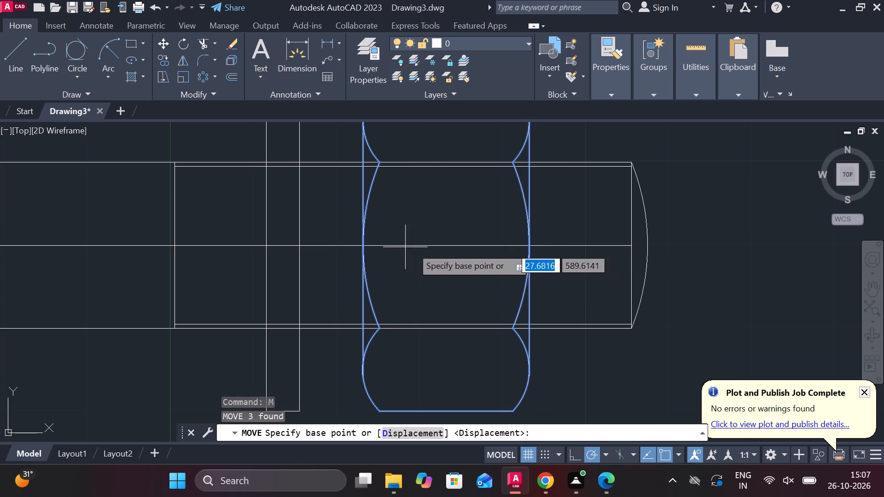
{"action": "left_click", "coordinate": [530, 246]}
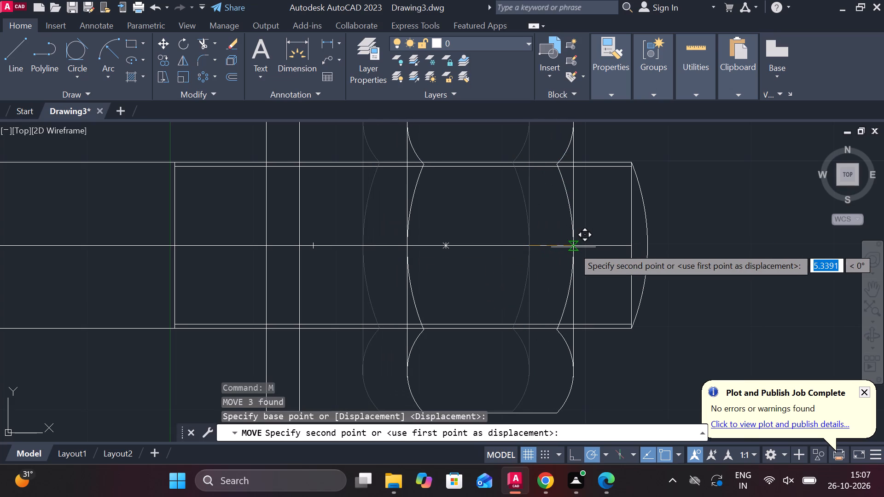
{"action": "left_click", "coordinate": [573, 247]}
{"action": "scroll", "coordinate": [611, 249], "scroll_direction": "down", "scroll_amount": 1}
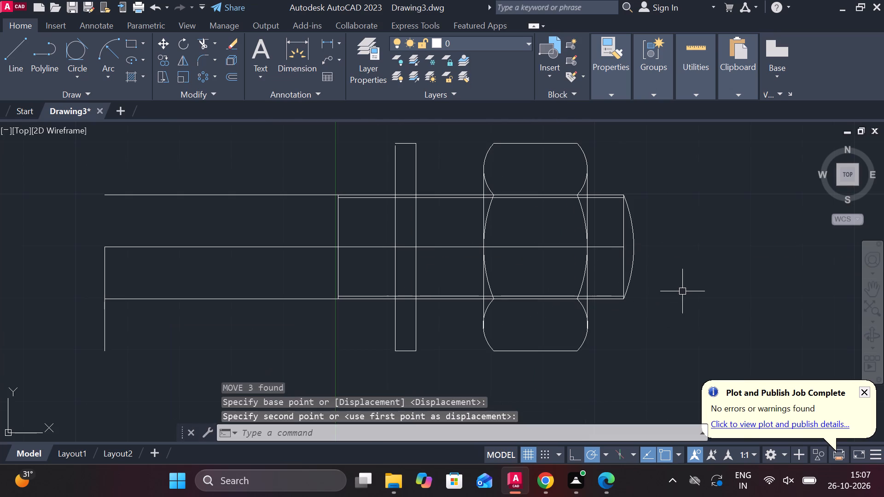
Trim away the plain shank's outline and centreline beyond the thread boundary line, plus the upper thread lines beside the flange.
{"action": "scroll", "coordinate": [476, 320], "scroll_direction": "down", "scroll_amount": 1}
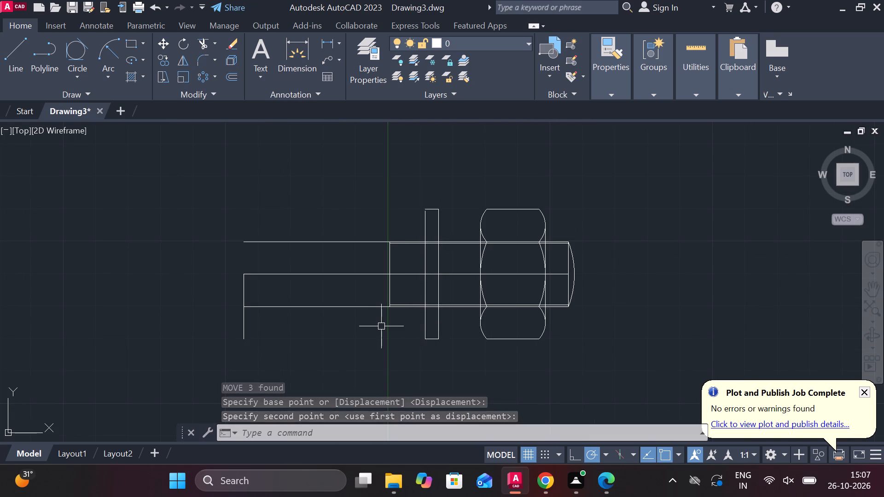
{"action": "type", "text": "TR"}
{"action": "key", "text": "space"}
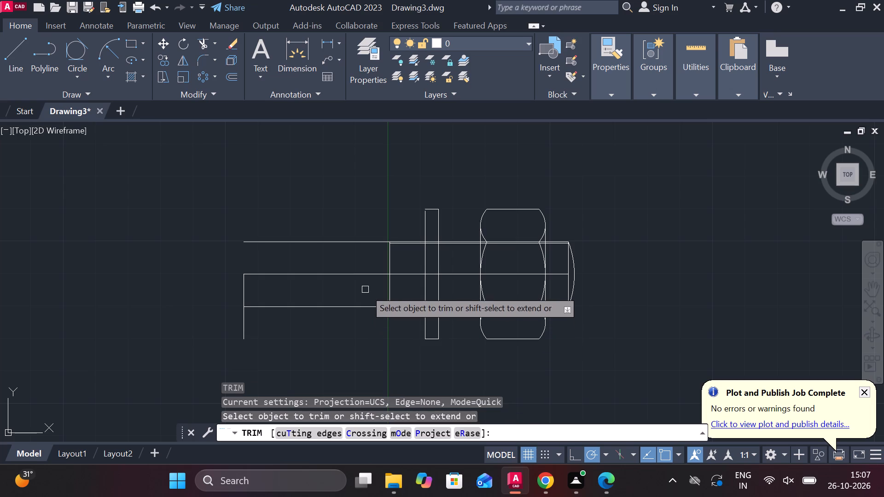
{"action": "left_click", "coordinate": [398, 241]}
{"action": "left_click", "coordinate": [399, 243]}
{"action": "left_click_drag", "start_coordinate": [396, 240], "coordinate": [392, 240]}
{"action": "left_click_drag", "start_coordinate": [355, 219], "coordinate": [332, 291]}
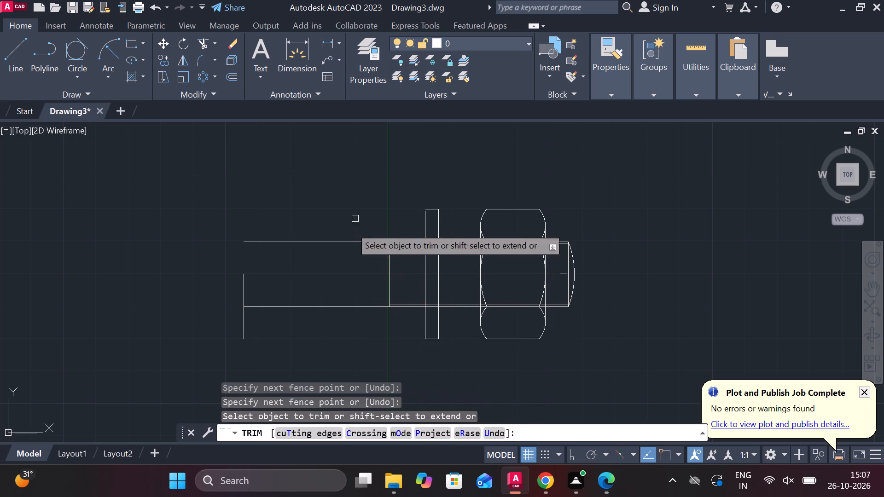
{"action": "left_click_drag", "start_coordinate": [332, 291], "coordinate": [309, 303]}
{"action": "left_click_drag", "start_coordinate": [302, 350], "coordinate": [274, 191]}
{"action": "left_click_drag", "start_coordinate": [244, 300], "coordinate": [209, 289]}
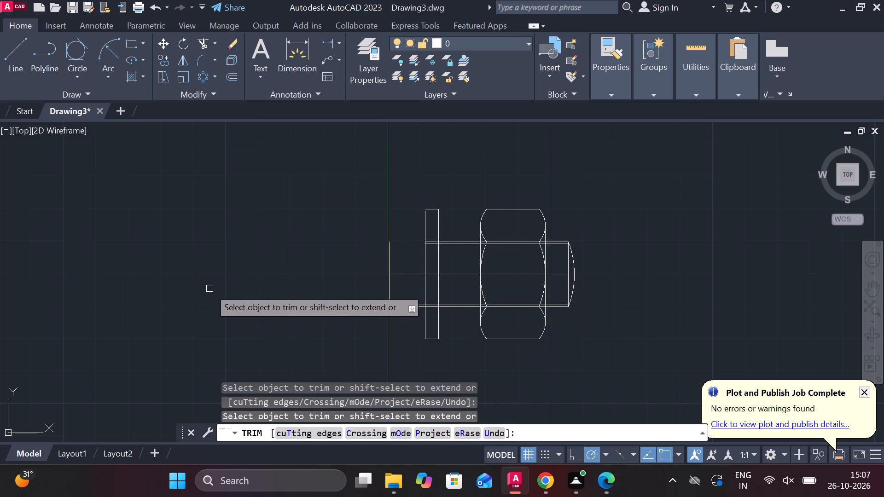
{"action": "left_click_drag", "start_coordinate": [209, 289], "coordinate": [215, 285]}
Trim the leftover thread boundary line, centreline and lower thread lines back to the flange's outer face.
{"action": "left_click", "coordinate": [384, 285]}
{"action": "left_click", "coordinate": [391, 257]}
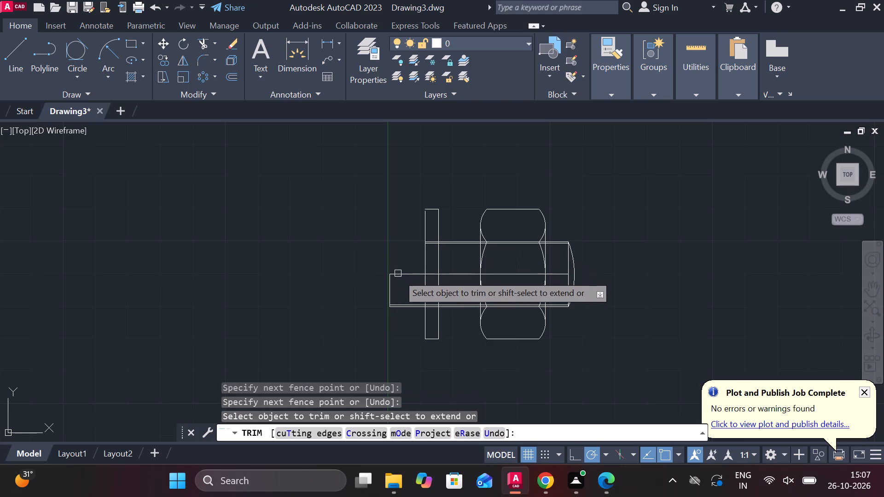
{"action": "left_click", "coordinate": [399, 275]}
{"action": "left_click_drag", "start_coordinate": [402, 302], "coordinate": [408, 326]}
{"action": "left_click_drag", "start_coordinate": [407, 308], "coordinate": [399, 276]}
{"action": "left_click", "coordinate": [390, 292]}
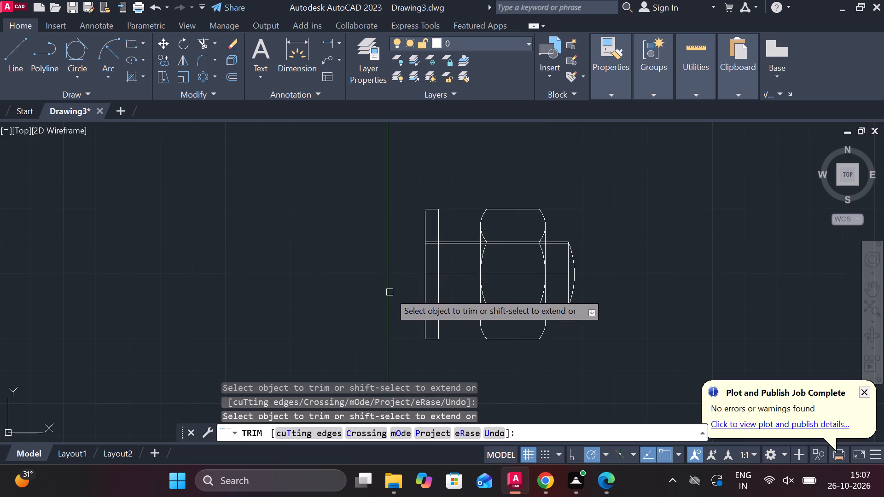
{"action": "key", "text": "Escape"}
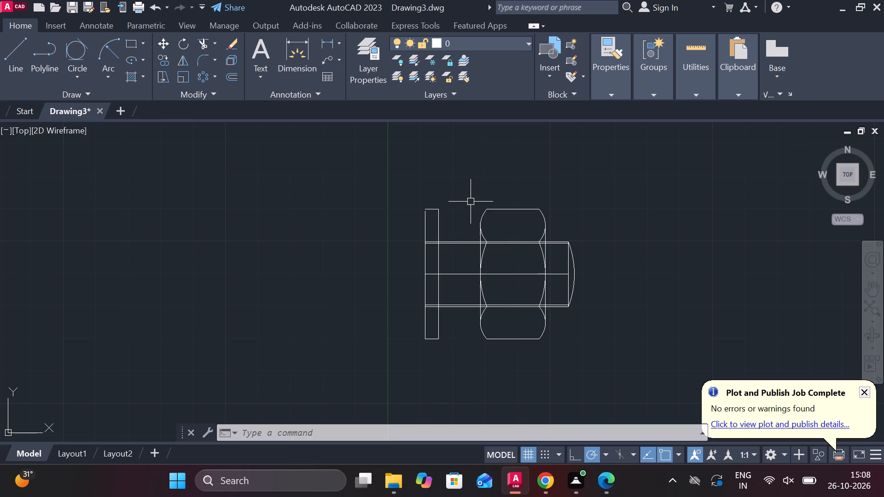
Move the hex nut with its two side lines a little further along the centreline toward the bolt's rounded end.
{"action": "left_click", "coordinate": [487, 206]}
{"action": "key", "text": "m"}
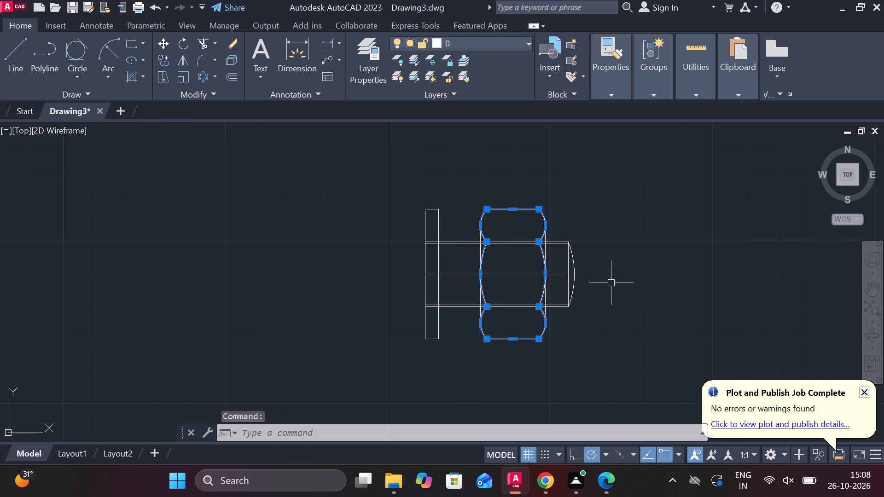
{"action": "key", "text": "Return"}
{"action": "scroll", "coordinate": [582, 277], "scroll_direction": "up", "scroll_amount": 2}
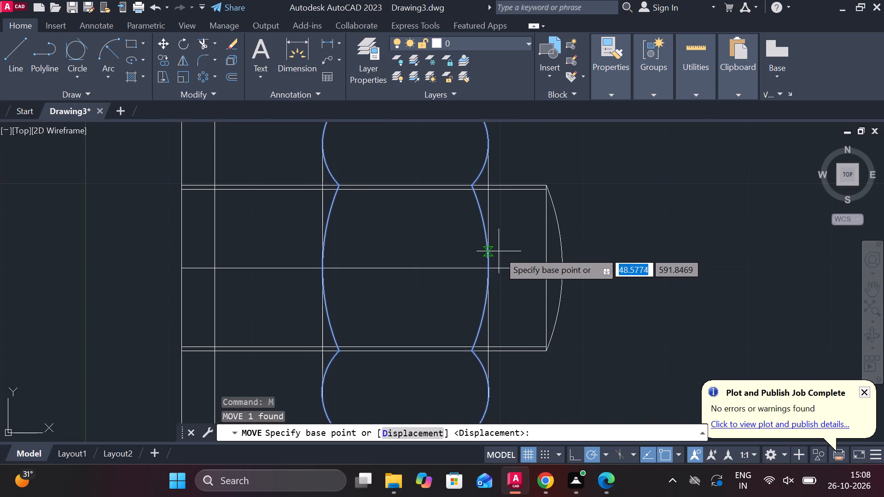
{"action": "key", "text": "Escape"}
{"action": "left_click", "coordinate": [490, 212]}
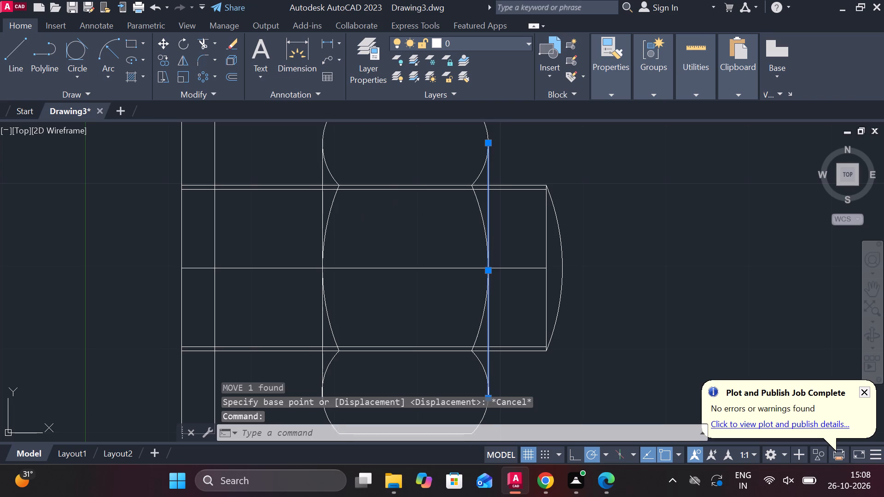
{"action": "left_click", "coordinate": [332, 212]}
{"action": "left_click", "coordinate": [320, 207]}
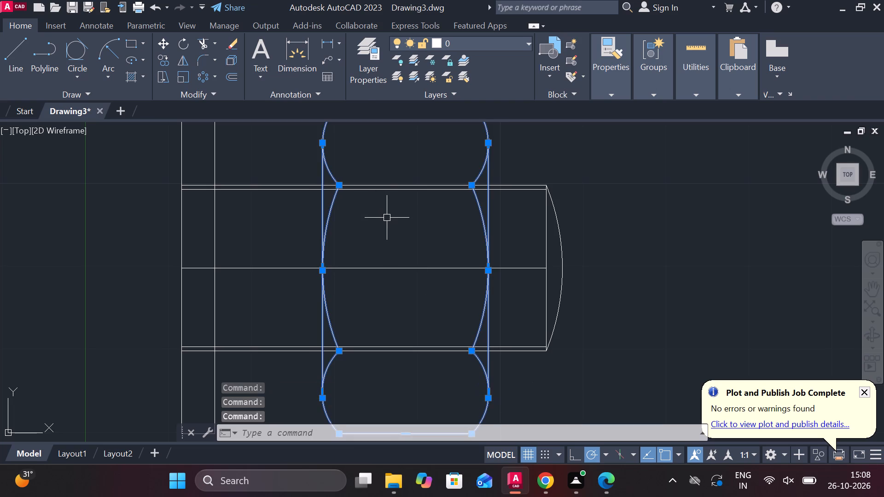
{"action": "key", "text": "m"}
{"action": "key", "text": "Return"}
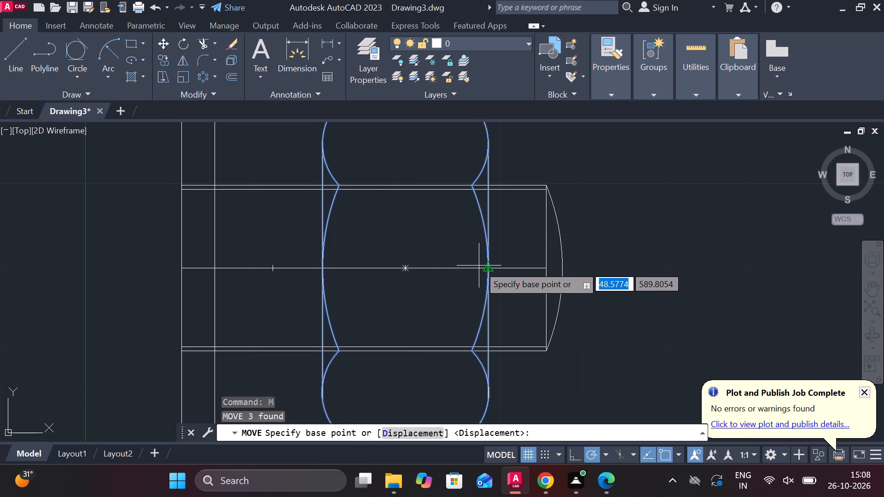
{"action": "left_click", "coordinate": [491, 269]}
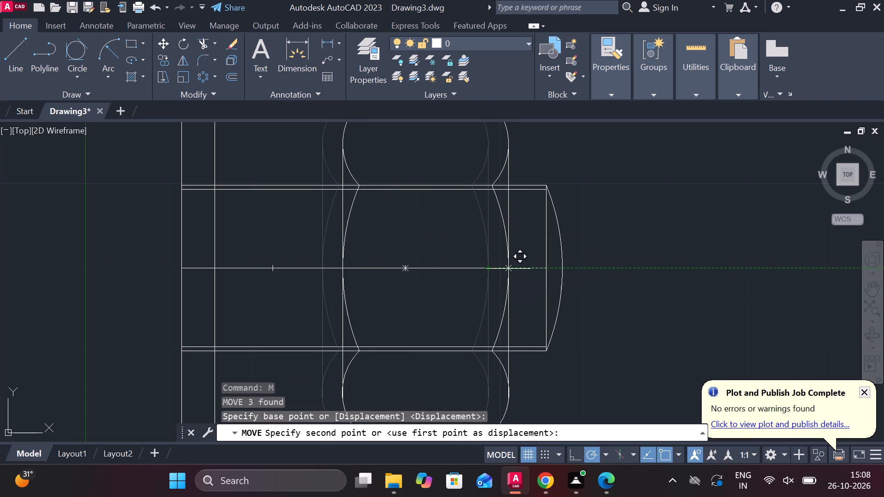
{"action": "left_click", "coordinate": [518, 269]}
{"action": "scroll", "coordinate": [565, 273], "scroll_direction": "down", "scroll_amount": 1}
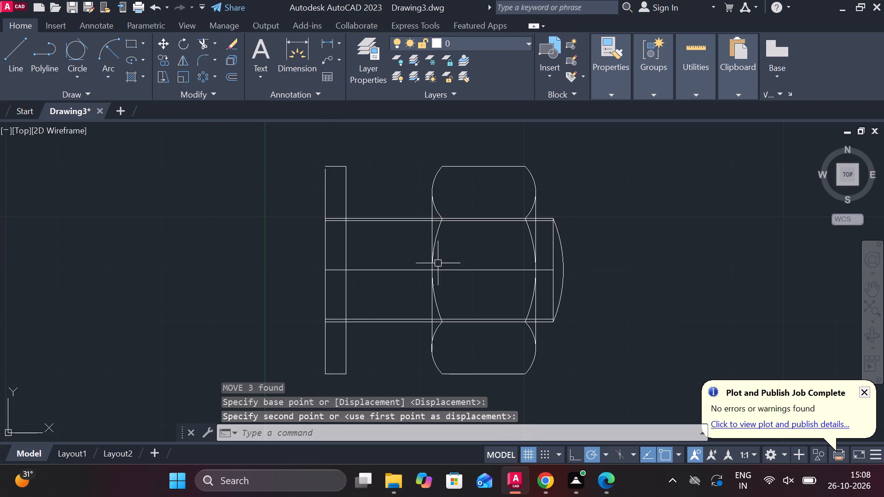
{"action": "key", "text": "Escape"}
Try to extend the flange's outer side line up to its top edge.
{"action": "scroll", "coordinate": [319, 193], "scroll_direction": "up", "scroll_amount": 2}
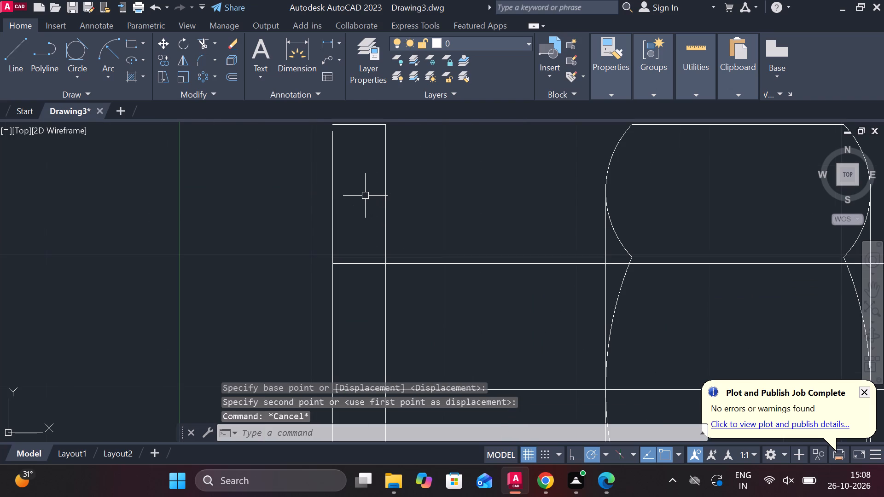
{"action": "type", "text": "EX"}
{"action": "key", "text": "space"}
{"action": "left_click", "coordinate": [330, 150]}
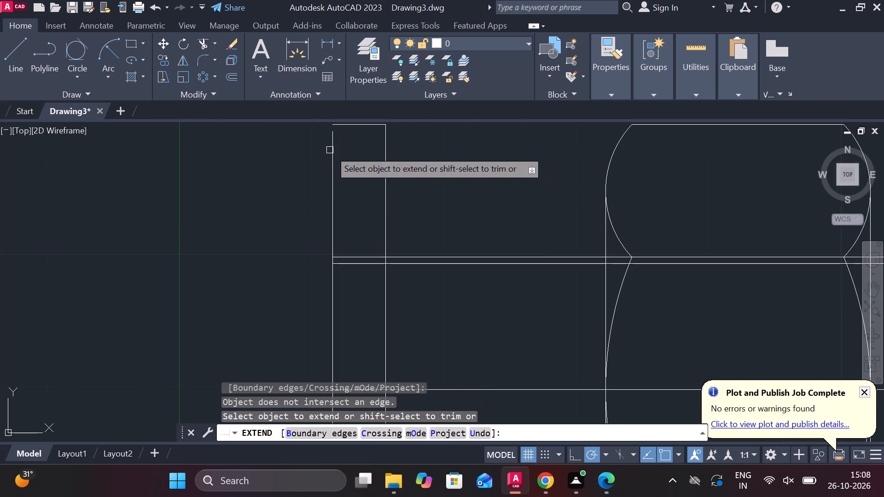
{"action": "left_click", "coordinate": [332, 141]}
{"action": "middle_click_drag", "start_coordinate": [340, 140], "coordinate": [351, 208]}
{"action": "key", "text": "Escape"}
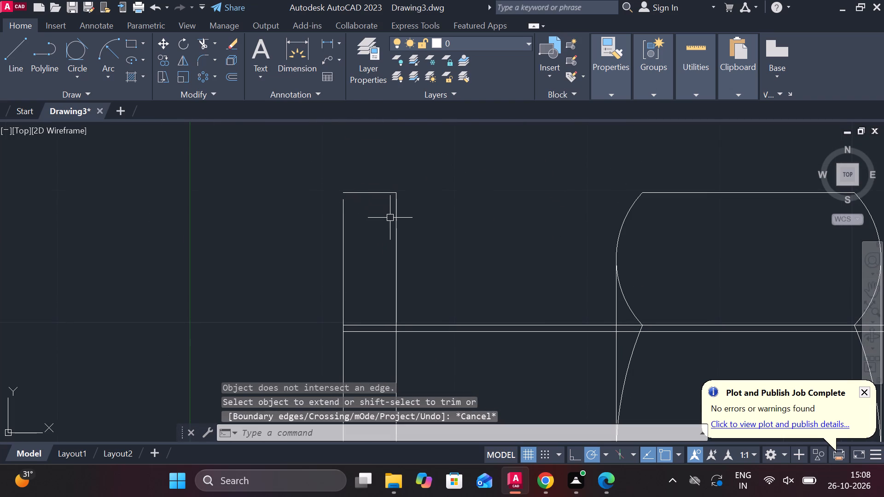
Draw a short vertical line closing the gap at the flange's upper outer corner.
{"action": "key", "text": "l"}
{"action": "key", "text": "Return"}
{"action": "left_click", "coordinate": [340, 202]}
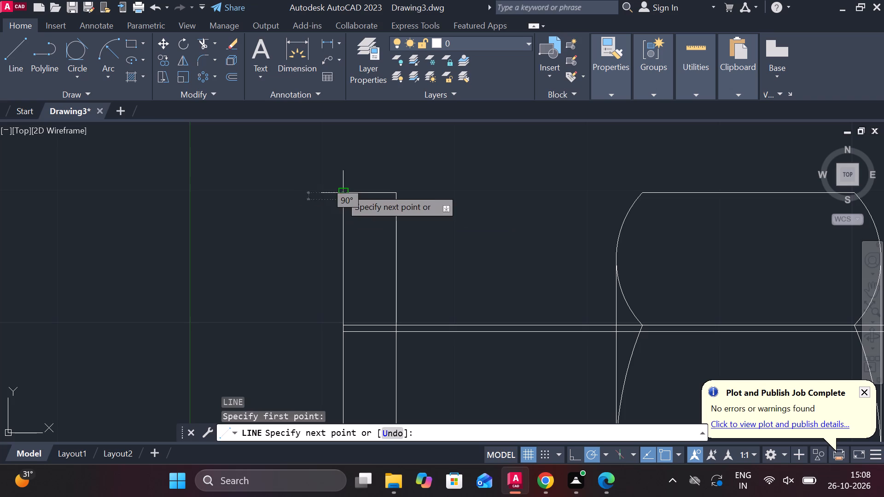
{"action": "left_click", "coordinate": [340, 188]}
{"action": "key", "text": "Escape"}
Join the flange's top edge, side lines and corner-closing line into one object.
{"action": "scroll", "coordinate": [452, 210], "scroll_direction": "down", "scroll_amount": 1}
{"action": "scroll", "coordinate": [454, 259], "scroll_direction": "down", "scroll_amount": 1}
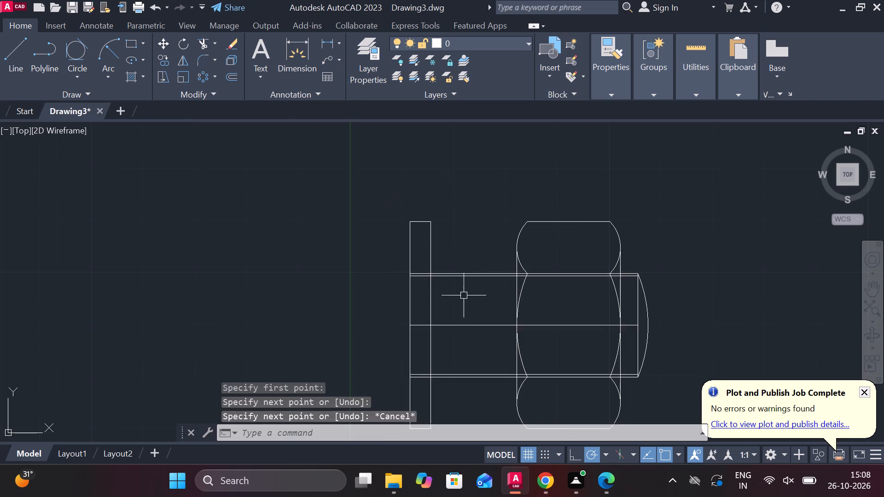
{"action": "scroll", "coordinate": [432, 285], "scroll_direction": "up", "scroll_amount": 2}
{"action": "scroll", "coordinate": [436, 276], "scroll_direction": "down", "scroll_amount": 2}
{"action": "left_click_drag", "start_coordinate": [373, 206], "coordinate": [384, 210]}
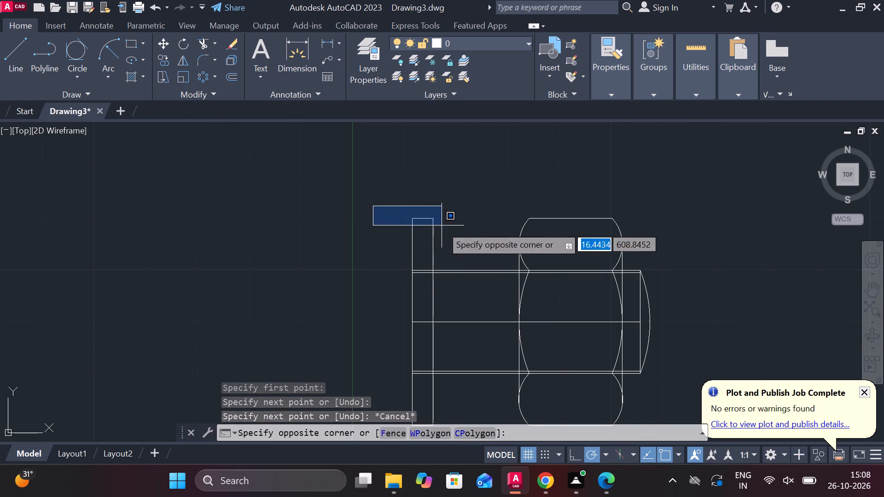
{"action": "left_click", "coordinate": [453, 232]}
{"action": "left_click", "coordinate": [447, 240]}
{"action": "left_click", "coordinate": [416, 220]}
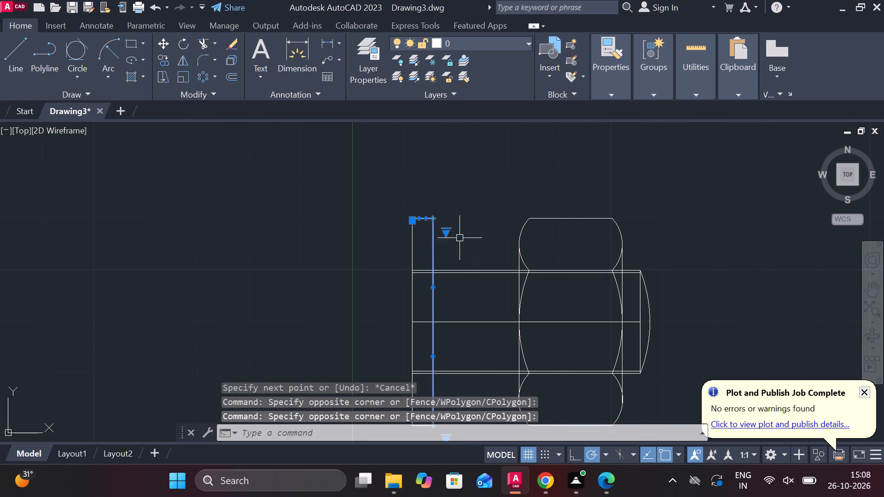
{"action": "scroll", "coordinate": [442, 252], "scroll_direction": "up", "scroll_amount": 2}
{"action": "middle_click_drag", "start_coordinate": [370, 185], "coordinate": [386, 300]}
{"action": "scroll", "coordinate": [397, 265], "scroll_direction": "up", "scroll_amount": 4}
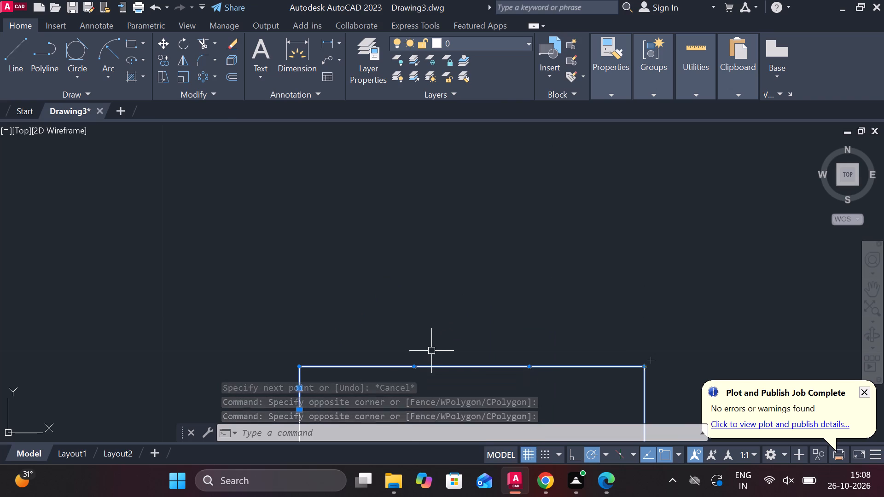
{"action": "scroll", "coordinate": [433, 349], "scroll_direction": "down", "scroll_amount": 3}
{"action": "middle_click_drag", "start_coordinate": [454, 341], "coordinate": [450, 202]}
{"action": "left_click", "coordinate": [397, 272]}
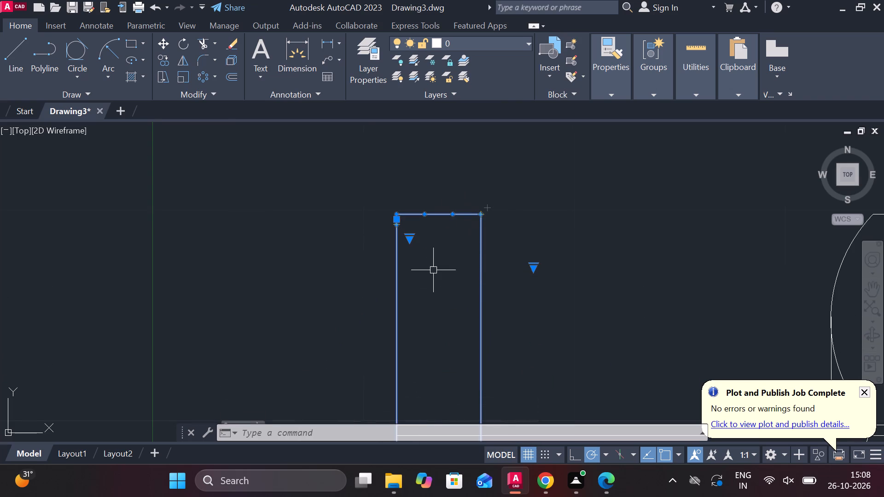
{"action": "key", "text": "j"}
{"action": "key", "text": "Return"}
Join the flange's remaining bottom segment with the joined outline into a single object.
{"action": "left_click", "coordinate": [480, 276]}
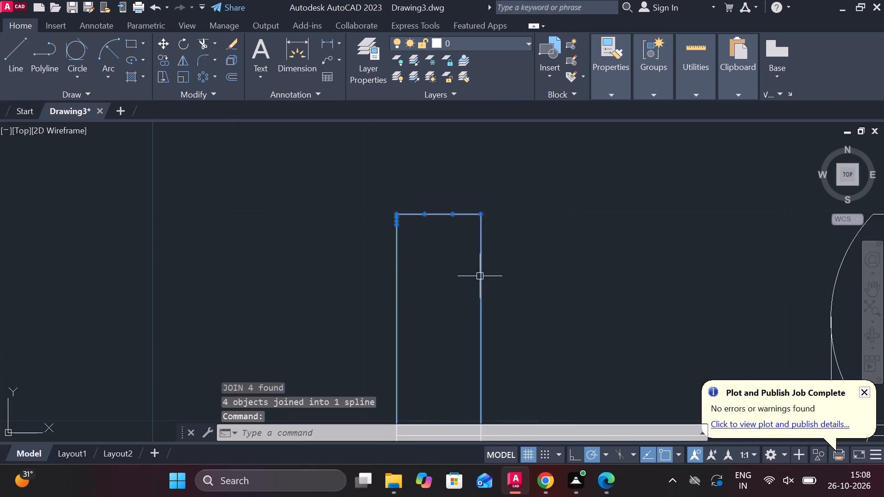
{"action": "scroll", "coordinate": [472, 260], "scroll_direction": "down", "scroll_amount": 2}
{"action": "middle_click_drag", "start_coordinate": [497, 302], "coordinate": [483, 168]}
{"action": "middle_click_drag", "start_coordinate": [483, 379], "coordinate": [481, 321]}
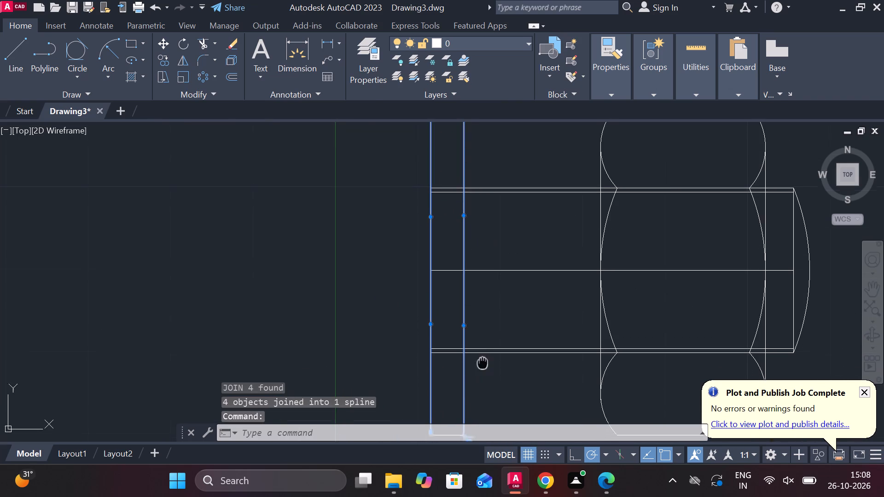
{"action": "middle_click_drag", "start_coordinate": [481, 321], "coordinate": [488, 231]}
{"action": "left_click", "coordinate": [461, 291]}
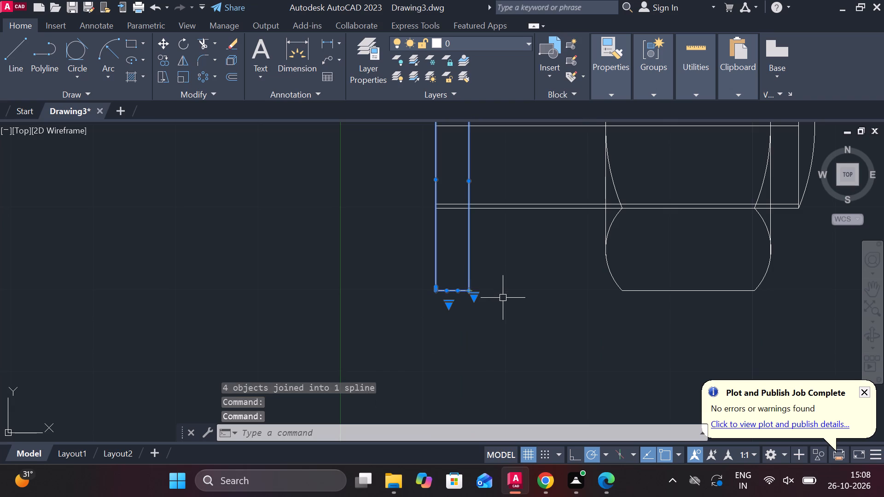
{"action": "key", "text": "c"}
{"action": "key", "text": "BackSpace"}
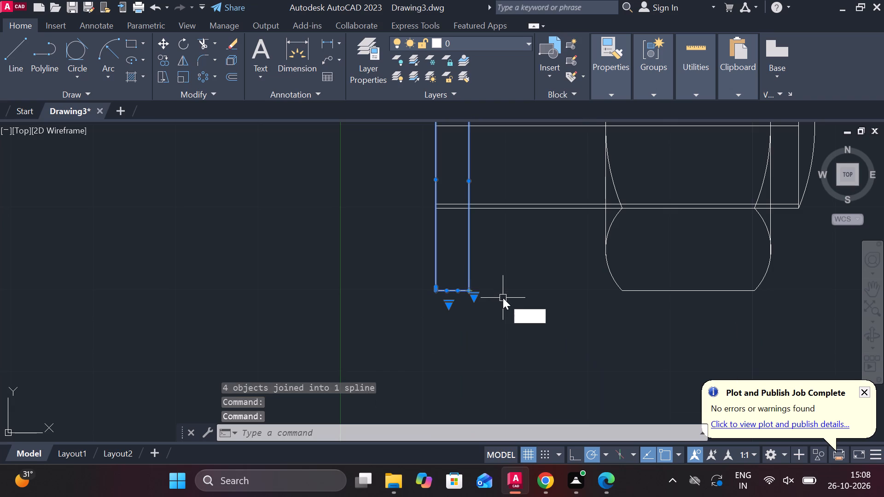
{"action": "key", "text": "j"}
{"action": "key", "text": "Return"}
Copy the joined flange outline along the centreline so the copy's face meets the nut's flange-side face.
{"action": "left_click", "coordinate": [458, 289]}
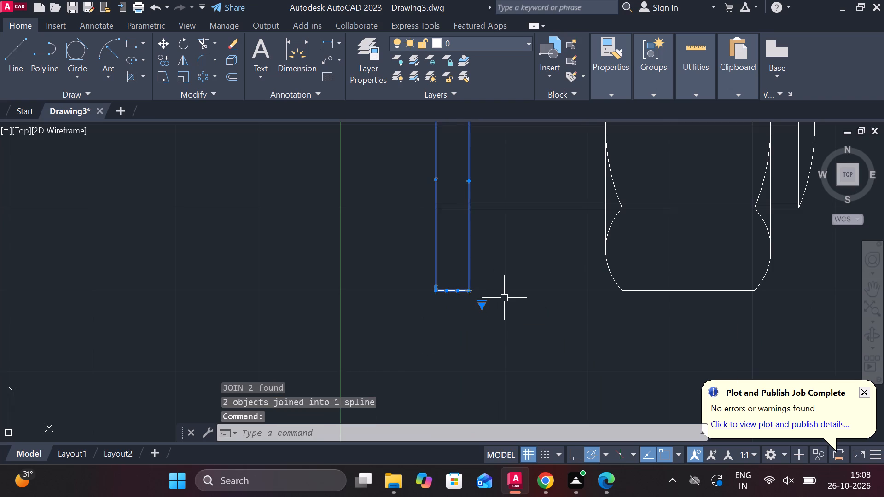
{"action": "type", "text": "CO"}
{"action": "key", "text": "Return"}
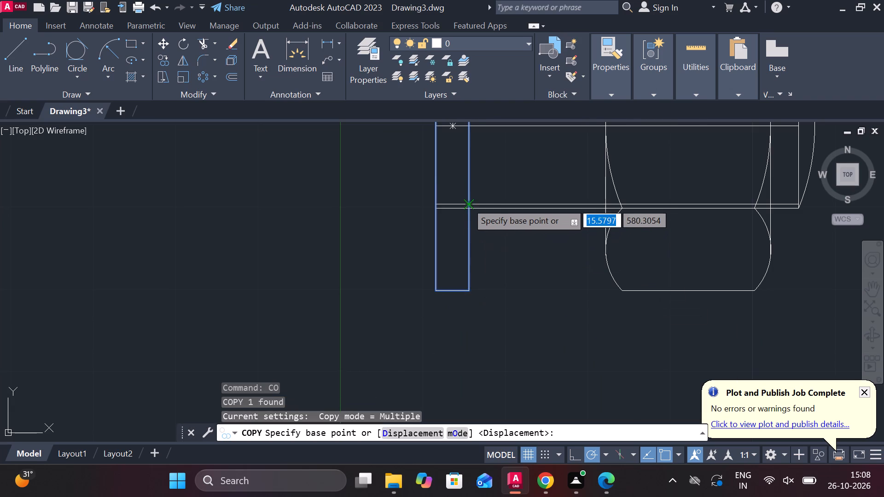
{"action": "middle_click_drag", "start_coordinate": [468, 202], "coordinate": [461, 313]}
{"action": "left_click", "coordinate": [461, 237]}
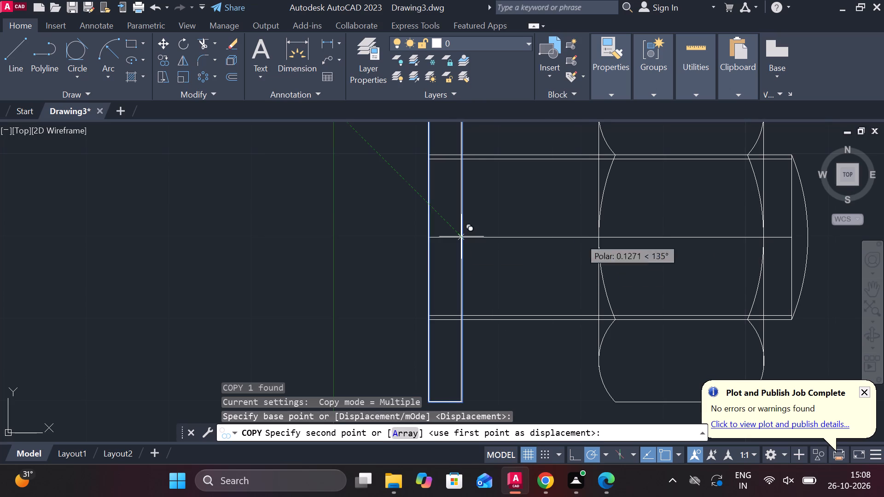
{"action": "left_click", "coordinate": [594, 237]}
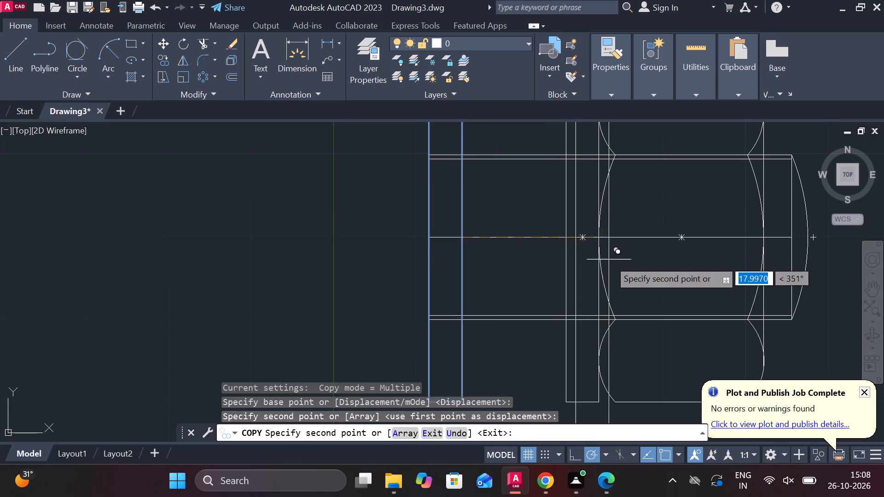
{"action": "scroll", "coordinate": [610, 265], "scroll_direction": "down", "scroll_amount": 2}
{"action": "key", "text": "Escape"}
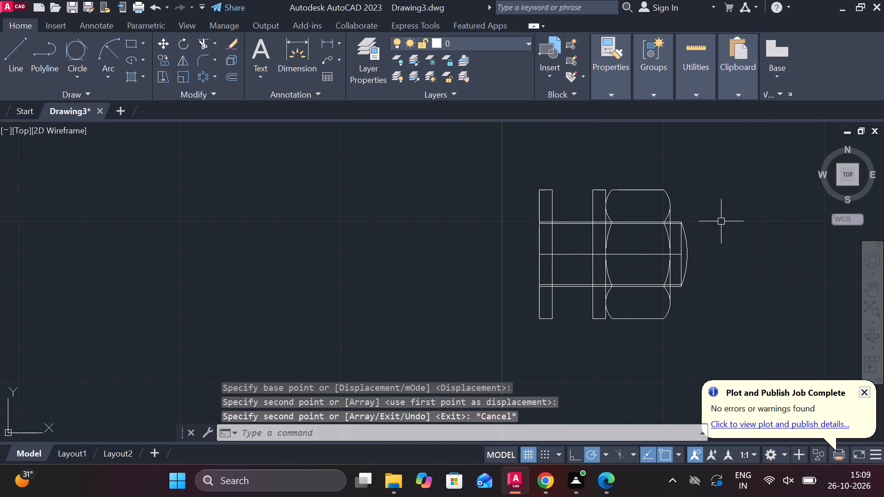
Trim away the shank, thread and centre lines crossing the inside of the original flange.
{"action": "scroll", "coordinate": [544, 204], "scroll_direction": "up", "scroll_amount": 2}
{"action": "type", "text": "TR"}
{"action": "key", "text": "space"}
{"action": "left_click_drag", "start_coordinate": [546, 220], "coordinate": [549, 380]}
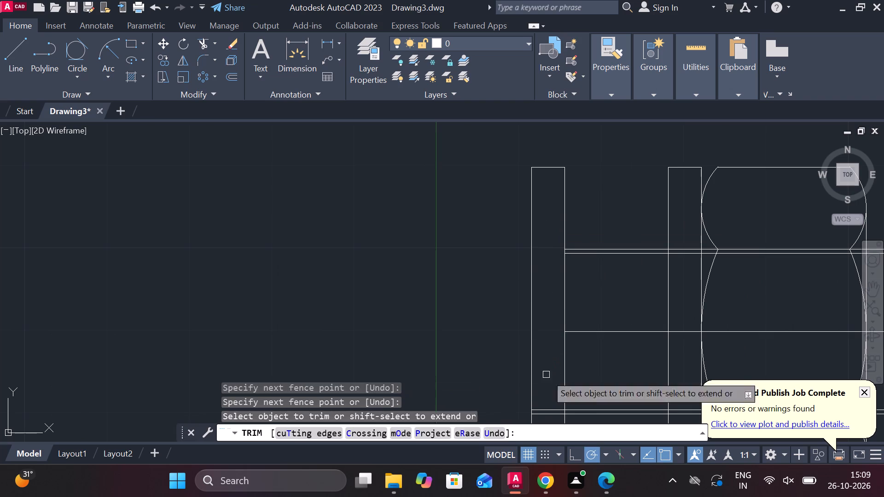
{"action": "middle_click_drag", "start_coordinate": [546, 375], "coordinate": [537, 301]}
{"action": "left_click_drag", "start_coordinate": [537, 294], "coordinate": [540, 374]}
{"action": "scroll", "coordinate": [535, 358], "scroll_direction": "down", "scroll_amount": 2}
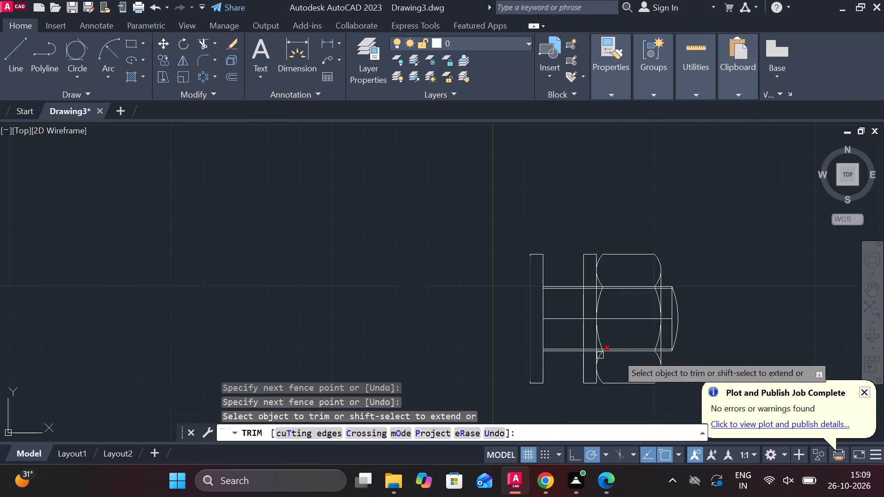
{"action": "key", "text": "Escape"}
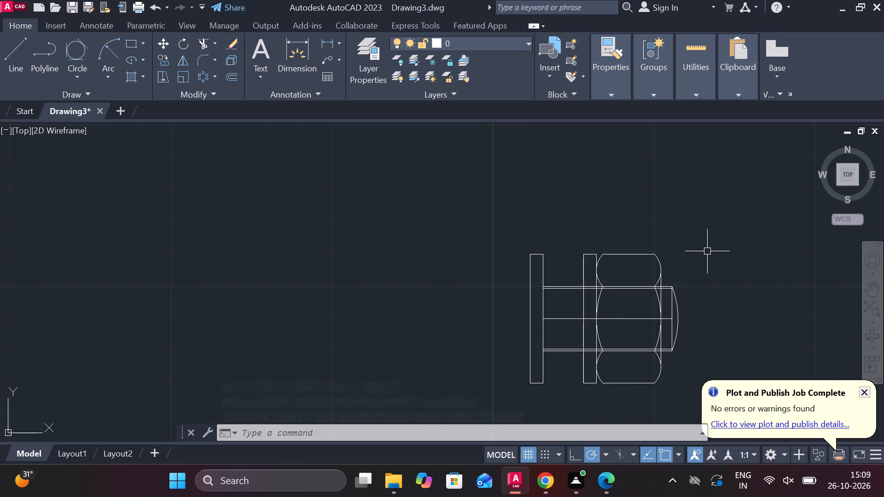
Examine the dimensioned reference views of the bent bolts below the new bolt end.
{"action": "middle_click_drag", "start_coordinate": [707, 251], "coordinate": [484, 168]}
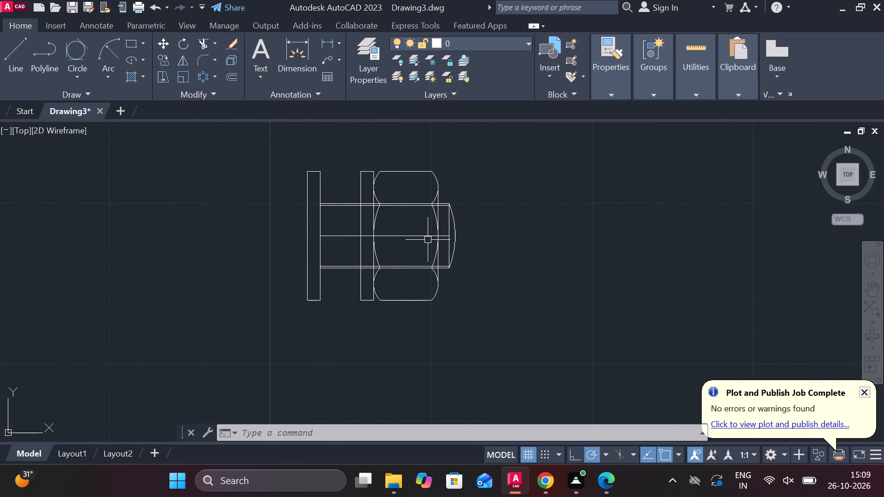
{"action": "middle_click_drag", "start_coordinate": [225, 257], "coordinate": [322, 269]}
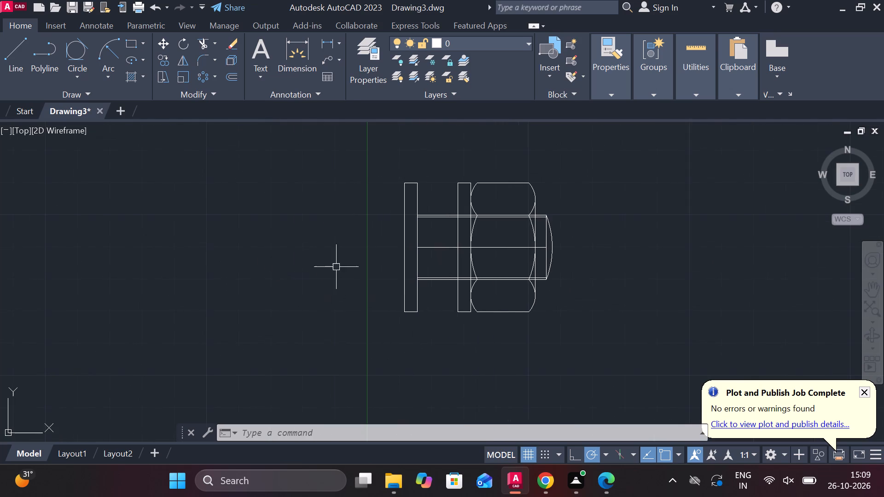
{"action": "key", "text": "l"}
{"action": "key", "text": "Return"}
{"action": "scroll", "coordinate": [343, 240], "scroll_direction": "up", "scroll_amount": 2}
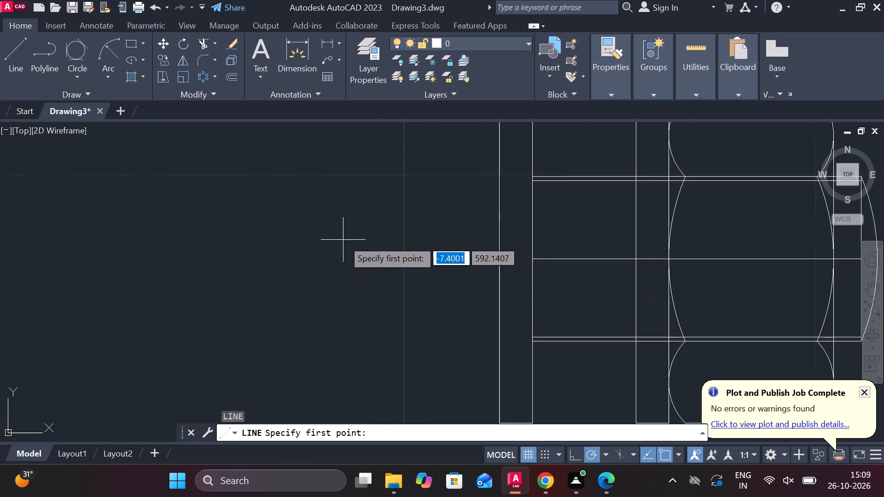
{"action": "scroll", "coordinate": [595, 200], "scroll_direction": "down", "scroll_amount": 1}
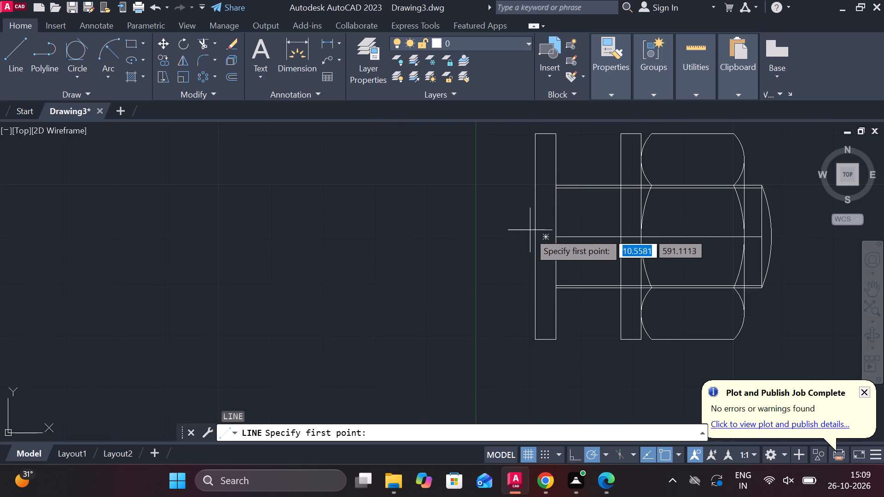
{"action": "scroll", "coordinate": [488, 247], "scroll_direction": "down", "scroll_amount": 2}
{"action": "middle_click_drag", "start_coordinate": [484, 259], "coordinate": [483, 162]}
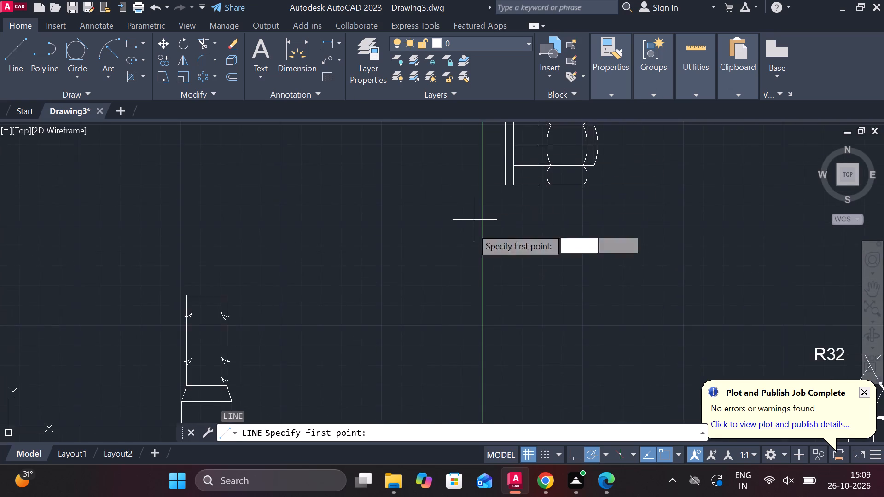
{"action": "scroll", "coordinate": [464, 250], "scroll_direction": "down", "scroll_amount": 2}
{"action": "middle_click_drag", "start_coordinate": [532, 321], "coordinate": [441, 235]}
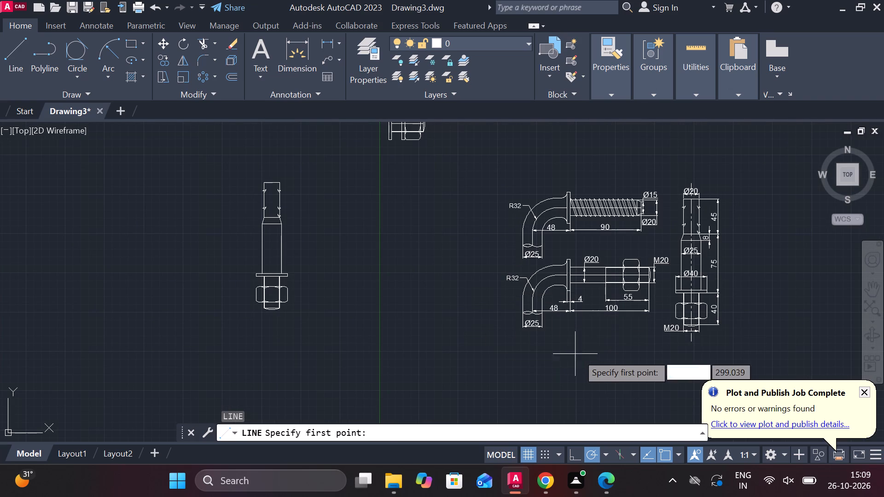
{"action": "middle_click_drag", "start_coordinate": [418, 208], "coordinate": [458, 285]}
{"action": "scroll", "coordinate": [438, 243], "scroll_direction": "up", "scroll_amount": 2}
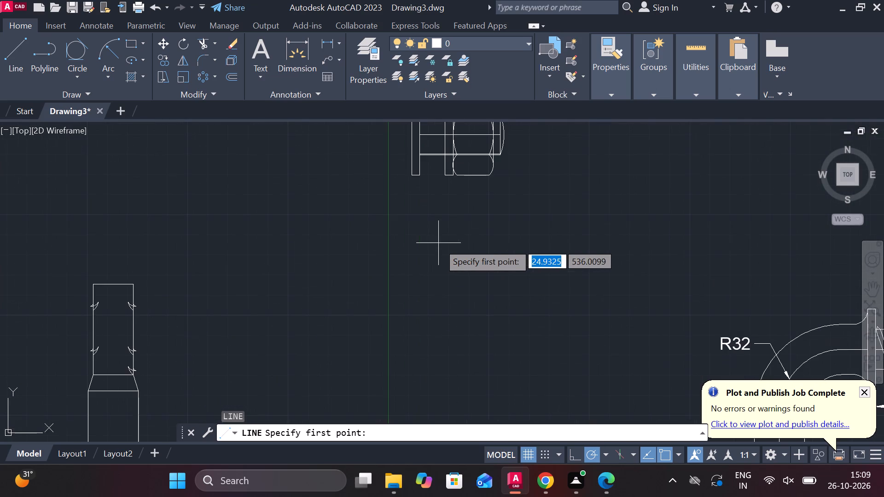
{"action": "middle_click_drag", "start_coordinate": [435, 245], "coordinate": [472, 298]}
{"action": "scroll", "coordinate": [436, 245], "scroll_direction": "up", "scroll_amount": 2}
{"action": "key", "text": "Escape"}
Draw a 48 mm line straight down from the centreline's end on the original flange's nut-side face, continuing 48 mm horizontally away from the nut.
{"action": "key", "text": "l"}
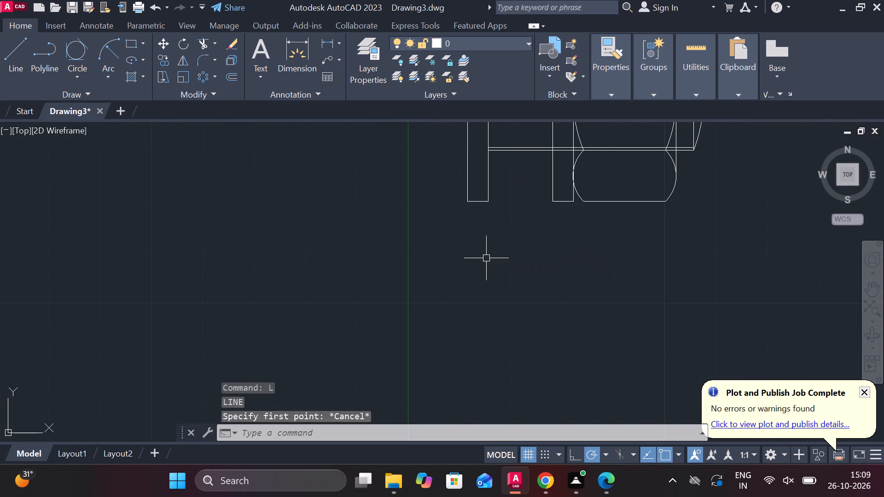
{"action": "key", "text": "Return"}
{"action": "middle_click_drag", "start_coordinate": [502, 173], "coordinate": [495, 254]}
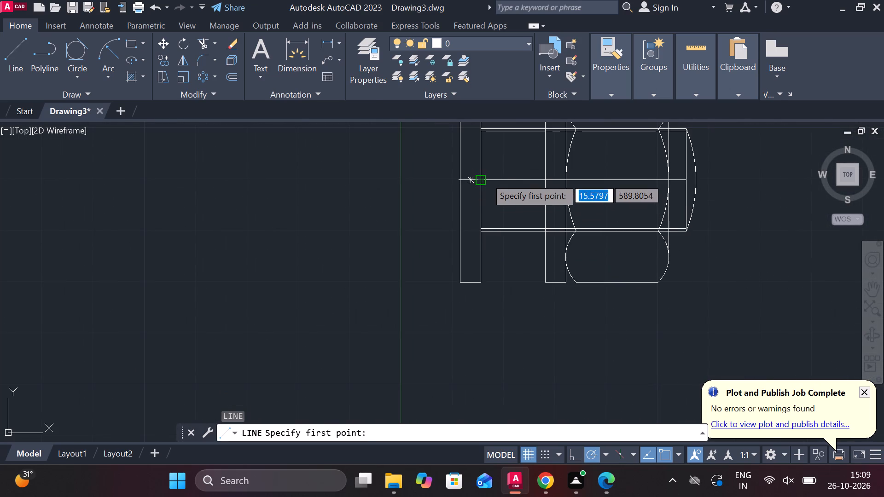
{"action": "left_click", "coordinate": [485, 177]}
{"action": "middle_click_drag", "start_coordinate": [508, 366], "coordinate": [496, 353]}
{"action": "type", "text": "48"}
{"action": "key", "text": "Return"}
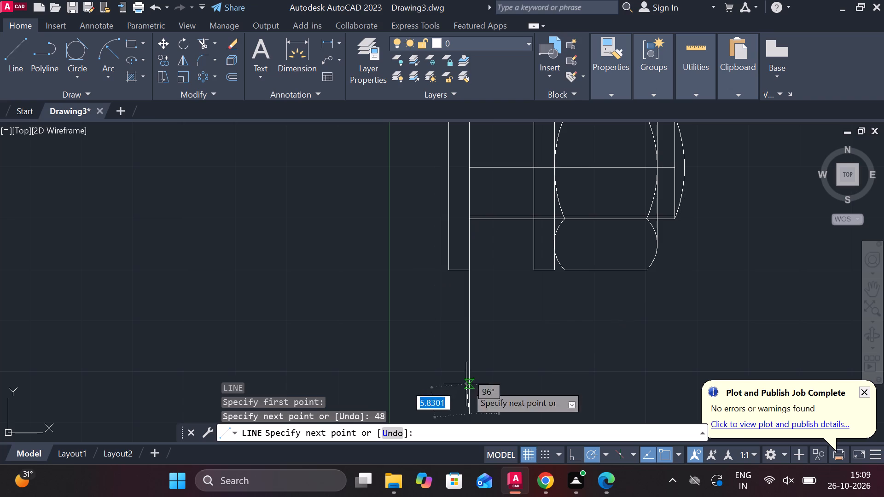
{"action": "middle_click_drag", "start_coordinate": [364, 358], "coordinate": [394, 218]}
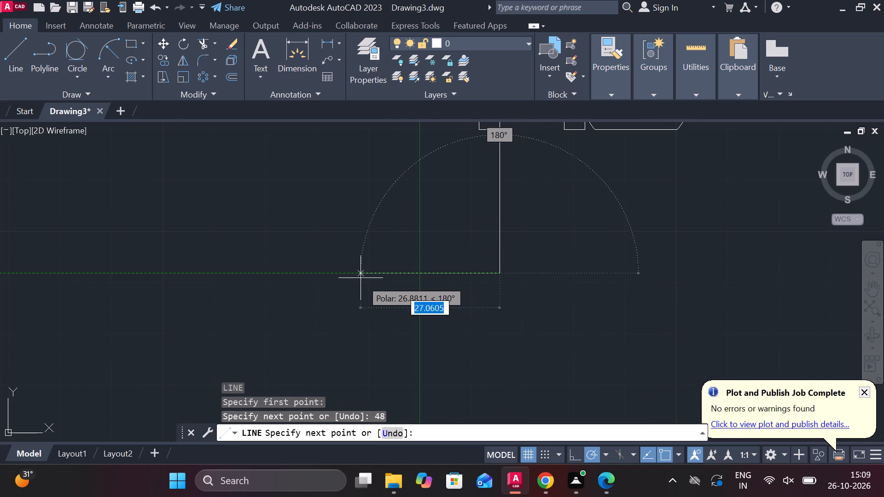
{"action": "type", "text": "48"}
{"action": "key", "text": "Return"}
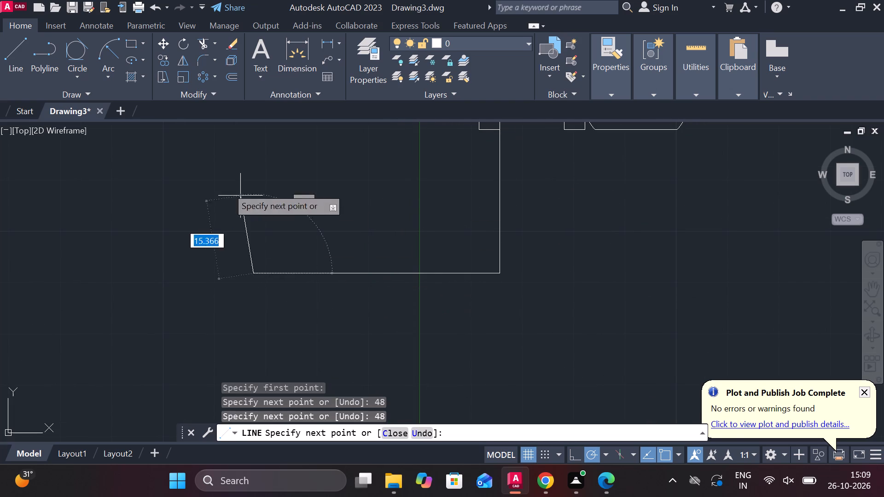
{"action": "middle_click_drag", "start_coordinate": [234, 187], "coordinate": [322, 177]}
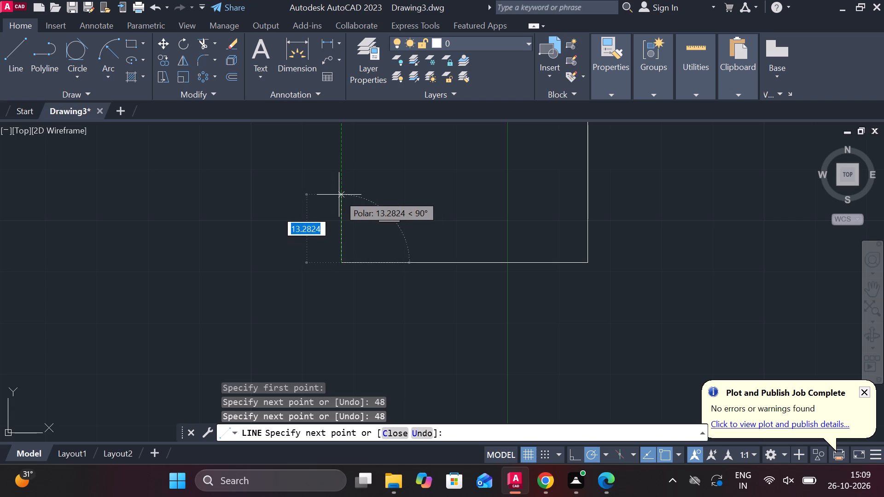
{"action": "key", "text": "Escape"}
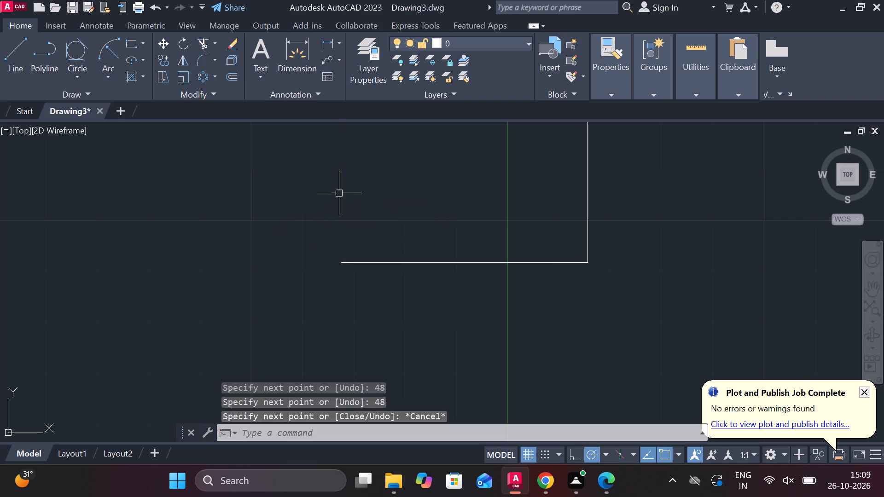
Draw a 10 mm vertical line upward from the free end of the 48 mm horizontal line.
{"action": "key", "text": "l"}
{"action": "key", "text": "Return"}
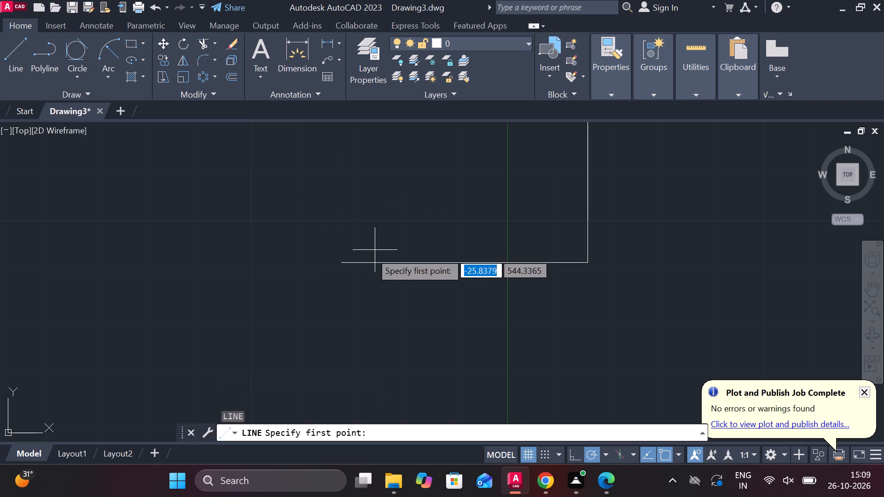
{"action": "left_click", "coordinate": [342, 260]}
{"action": "type", "text": "10"}
{"action": "key", "text": "Return"}
{"action": "key", "text": "Escape"}
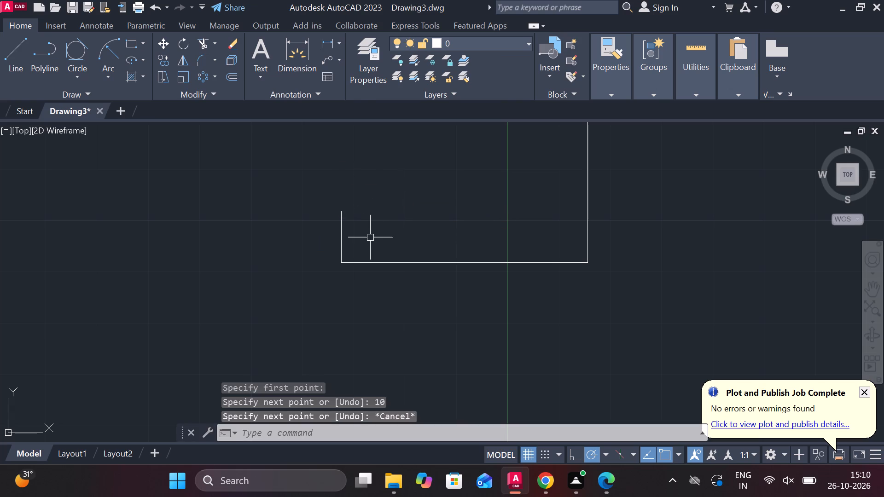
Offset the 10 mm vertical line by 12.5 mm to both sides.
{"action": "left_click", "coordinate": [343, 231]}
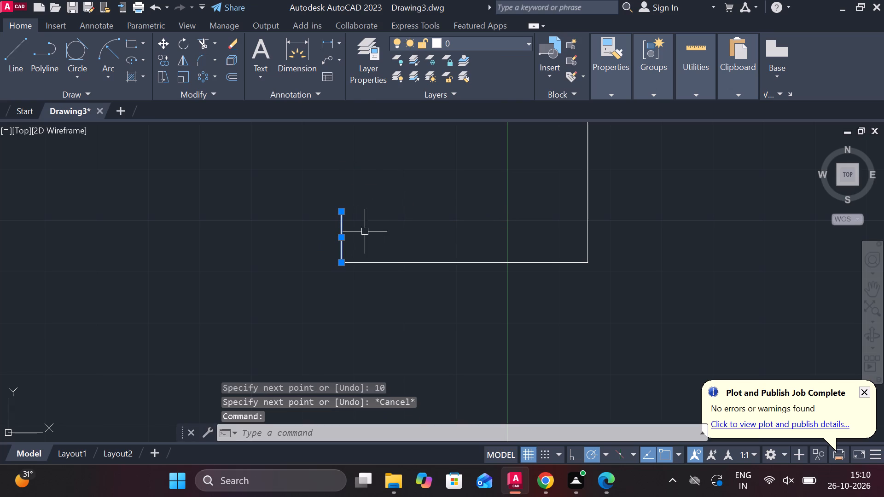
{"action": "key", "text": "o"}
{"action": "key", "text": "Return"}
{"action": "key", "text": "Return"}
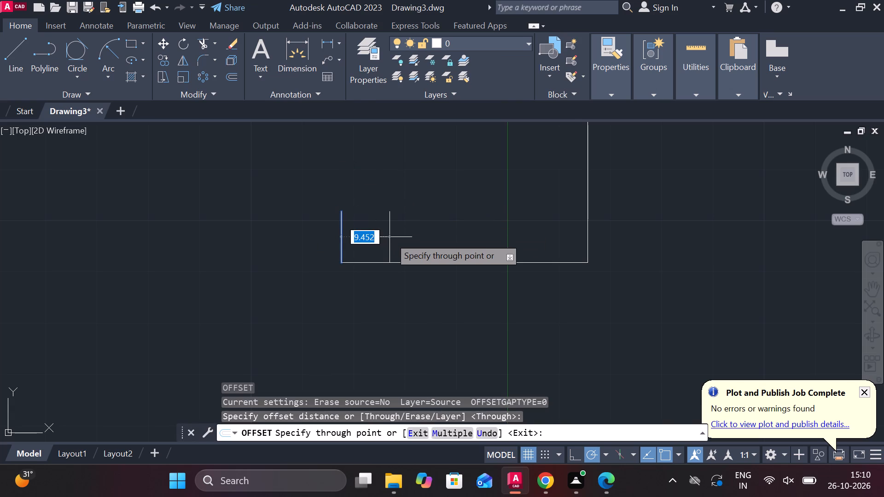
{"action": "type", "text": "12.5"}
{"action": "key", "text": "Return"}
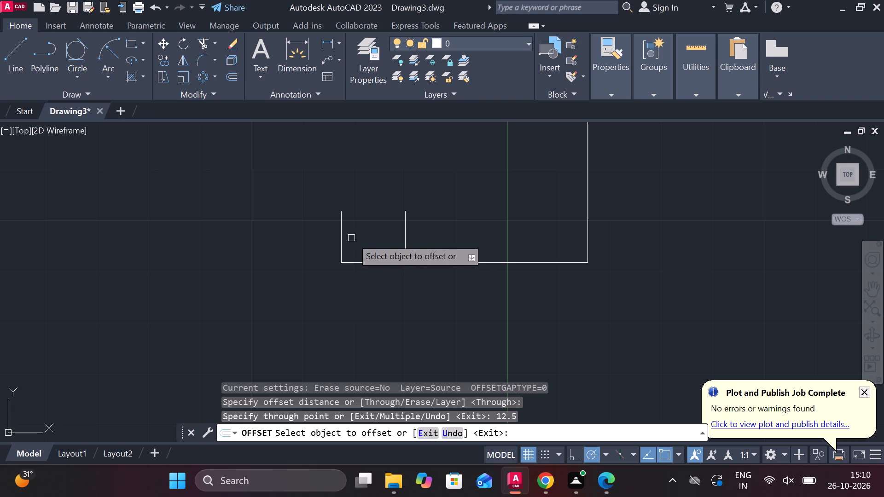
{"action": "left_click", "coordinate": [342, 229]}
{"action": "key", "text": "1"}
{"action": "type", "text": "2.5"}
{"action": "key", "text": "Return"}
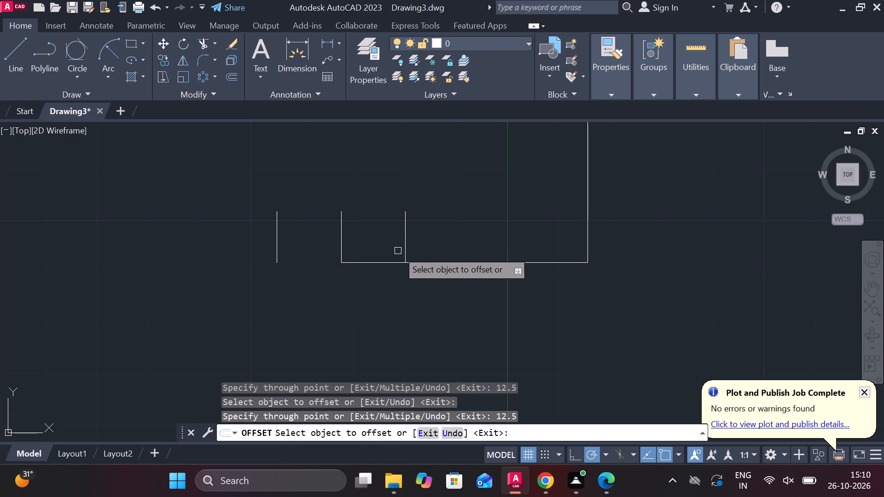
{"action": "scroll", "coordinate": [393, 262], "scroll_direction": "down", "scroll_amount": 2}
{"action": "middle_click_drag", "start_coordinate": [418, 250], "coordinate": [412, 301]}
{"action": "scroll", "coordinate": [440, 208], "scroll_direction": "up", "scroll_amount": 1}
{"action": "middle_click", "coordinate": [441, 208]}
{"action": "scroll", "coordinate": [443, 208], "scroll_direction": "up", "scroll_amount": 1}
{"action": "key", "text": "Escape"}
Examine the inner, middle and outer bend curves of the R32 bent bolt with the nut in the reference drawing.
{"action": "key", "text": "l"}
{"action": "key", "text": "Return"}
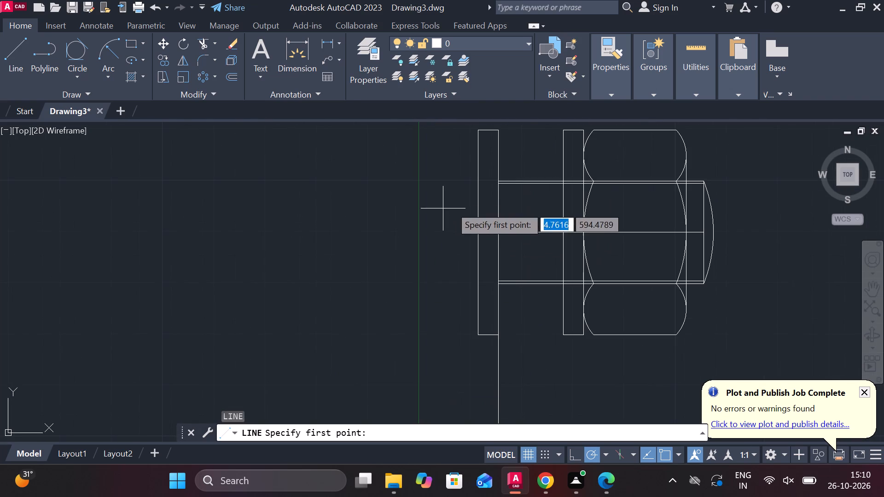
{"action": "scroll", "coordinate": [457, 201], "scroll_direction": "down", "scroll_amount": 4}
{"action": "middle_click_drag", "start_coordinate": [472, 296], "coordinate": [463, 226]}
{"action": "scroll", "coordinate": [471, 274], "scroll_direction": "up", "scroll_amount": 1}
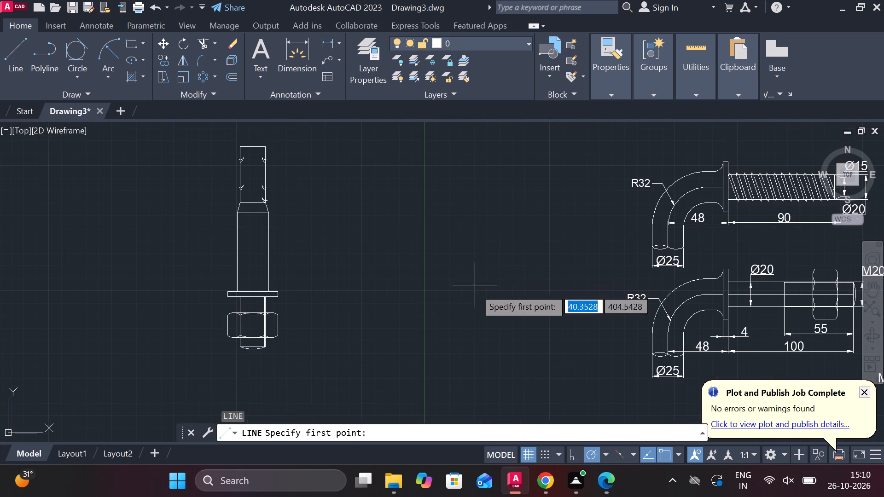
{"action": "key", "text": "Escape"}
{"action": "scroll", "coordinate": [722, 317], "scroll_direction": "up", "scroll_amount": 1}
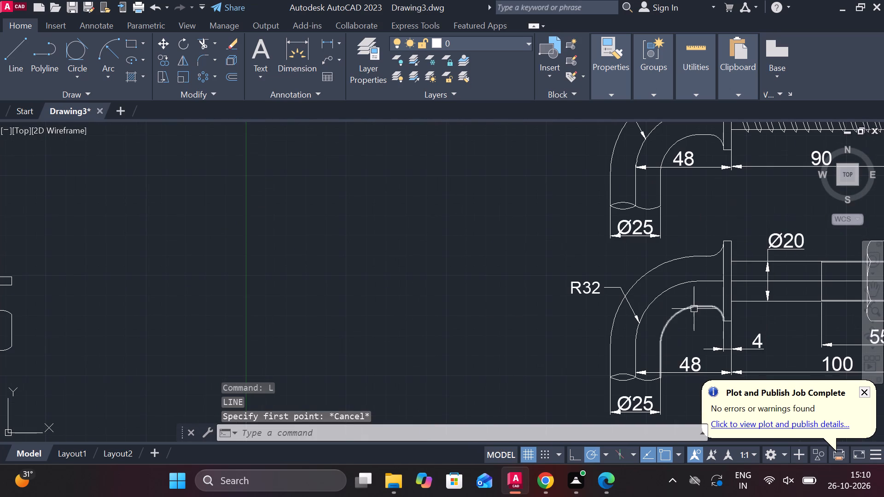
{"action": "left_click", "coordinate": [692, 307]}
{"action": "left_click", "coordinate": [689, 283]}
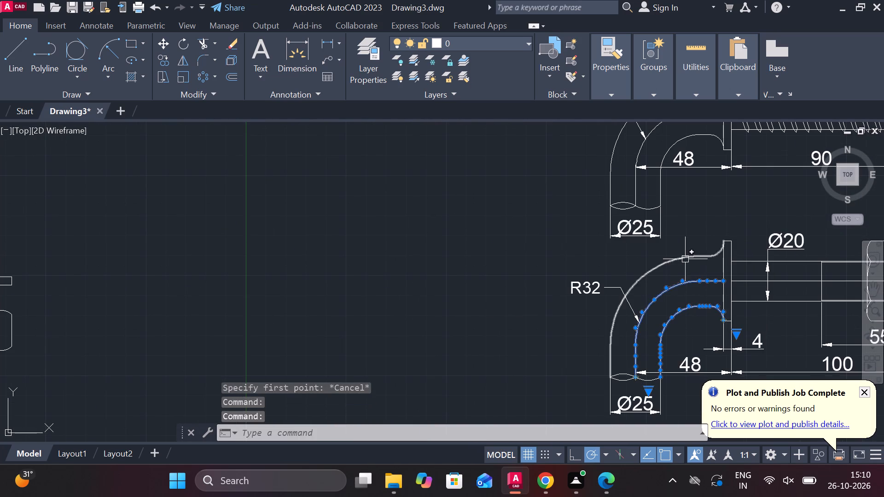
{"action": "left_click", "coordinate": [685, 259]}
{"action": "key", "text": "Escape"}
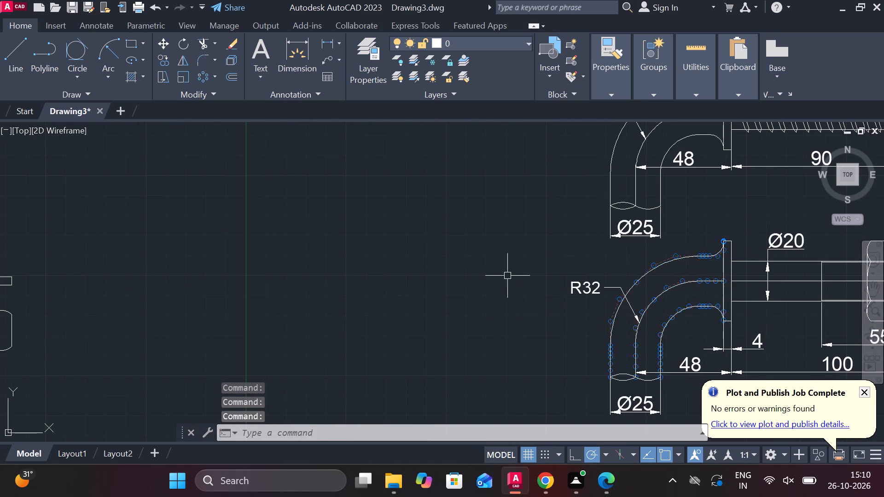
Draw a 10 mm horizontal line outward from the original flange's outer face, level with the shank's upper outer edge.
{"action": "scroll", "coordinate": [430, 259], "scroll_direction": "down", "scroll_amount": 2}
{"action": "middle_click_drag", "start_coordinate": [440, 275], "coordinate": [451, 334]}
{"action": "scroll", "coordinate": [378, 213], "scroll_direction": "up", "scroll_amount": 2}
{"action": "middle_click_drag", "start_coordinate": [403, 237], "coordinate": [440, 327]}
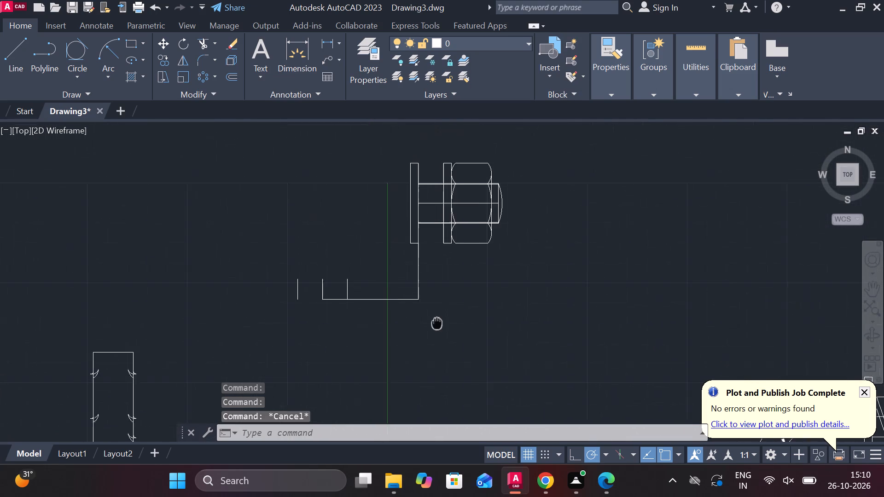
{"action": "middle_click_drag", "start_coordinate": [440, 327], "coordinate": [439, 321]}
{"action": "middle_click_drag", "start_coordinate": [397, 183], "coordinate": [436, 253]}
{"action": "scroll", "coordinate": [432, 252], "scroll_direction": "up", "scroll_amount": 2}
{"action": "key", "text": "Escape"}
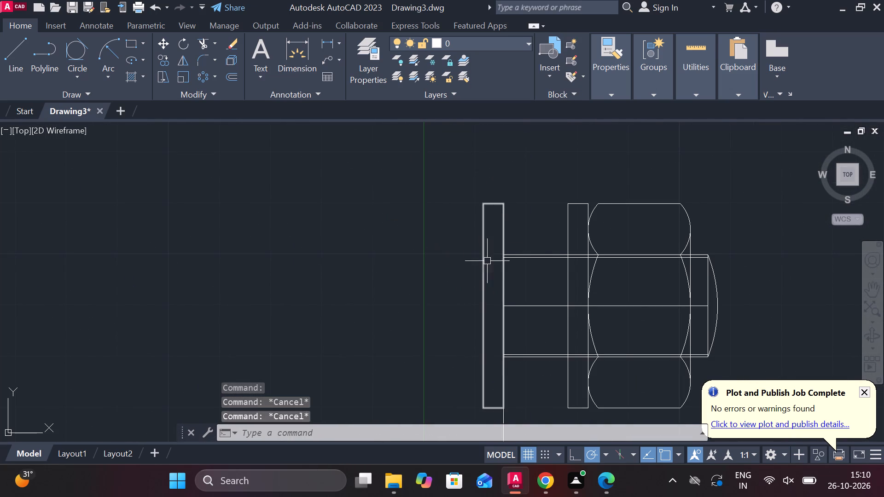
{"action": "key", "text": "l"}
{"action": "key", "text": "Return"}
{"action": "scroll", "coordinate": [515, 253], "scroll_direction": "up", "scroll_amount": 2}
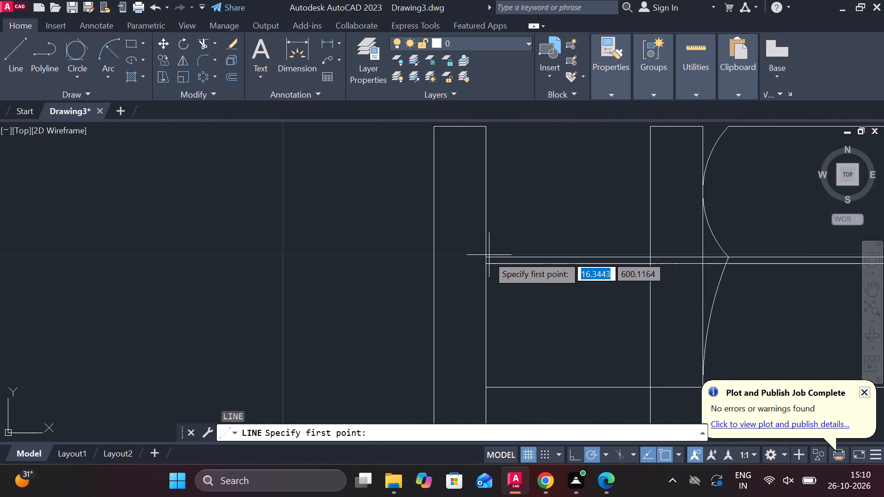
{"action": "left_click", "coordinate": [434, 256]}
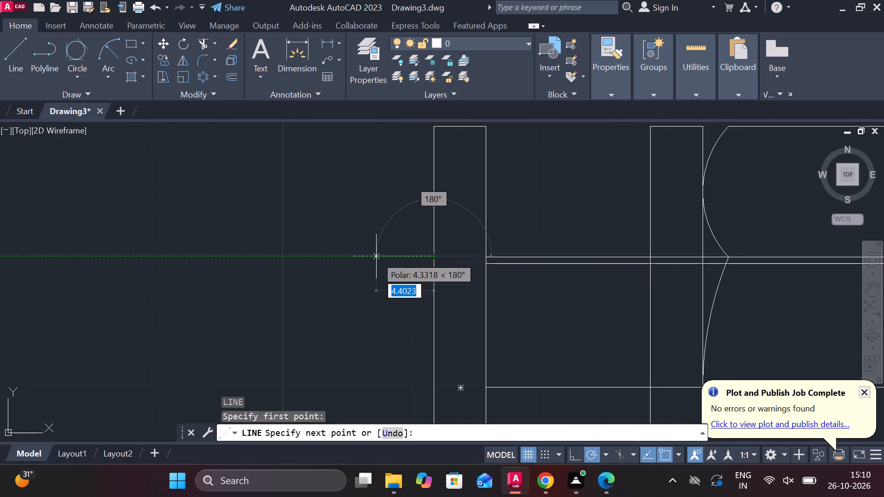
{"action": "type", "text": "10"}
{"action": "key", "text": "Return"}
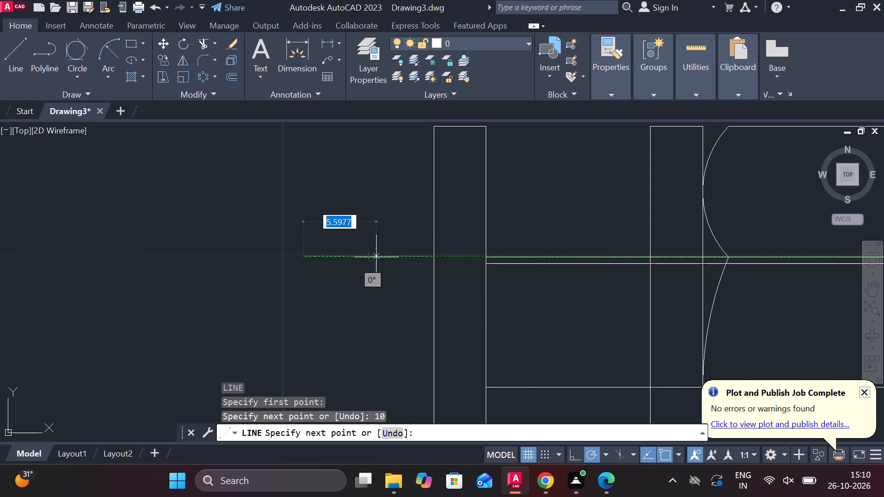
{"action": "scroll", "coordinate": [377, 316], "scroll_direction": "down", "scroll_amount": 2}
{"action": "middle_click_drag", "start_coordinate": [367, 322], "coordinate": [384, 233]}
{"action": "key", "text": "Escape"}
Draw a matching 10 mm horizontal line outward from the flange's outer face, level with the shank's lower outer edge.
{"action": "key", "text": "space"}
{"action": "scroll", "coordinate": [392, 318], "scroll_direction": "up", "scroll_amount": 2}
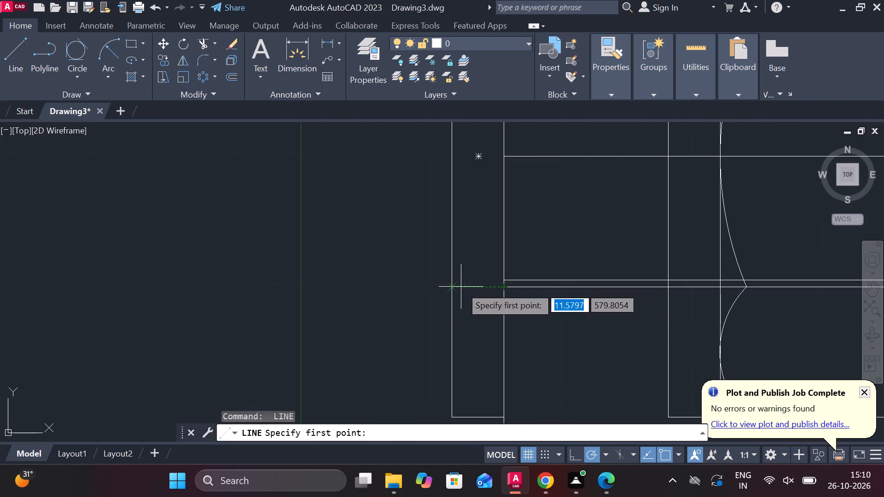
{"action": "scroll", "coordinate": [455, 289], "scroll_direction": "up", "scroll_amount": 1}
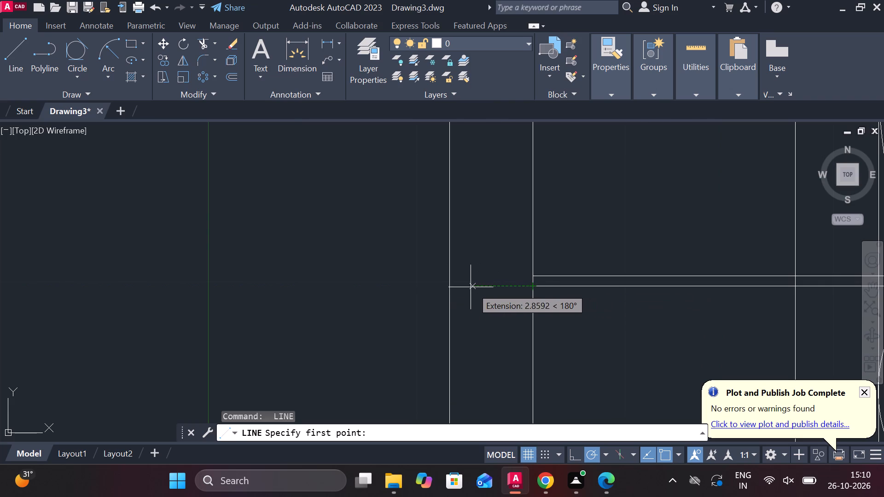
{"action": "left_click", "coordinate": [454, 288]}
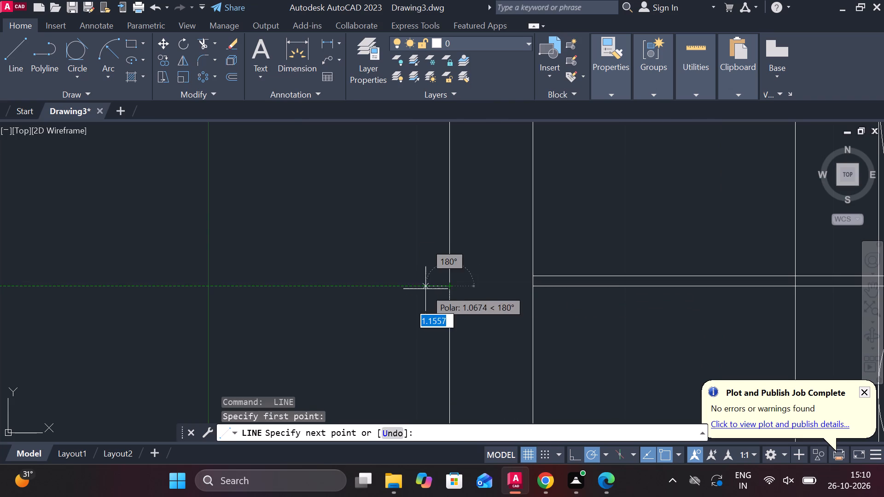
{"action": "type", "text": "10"}
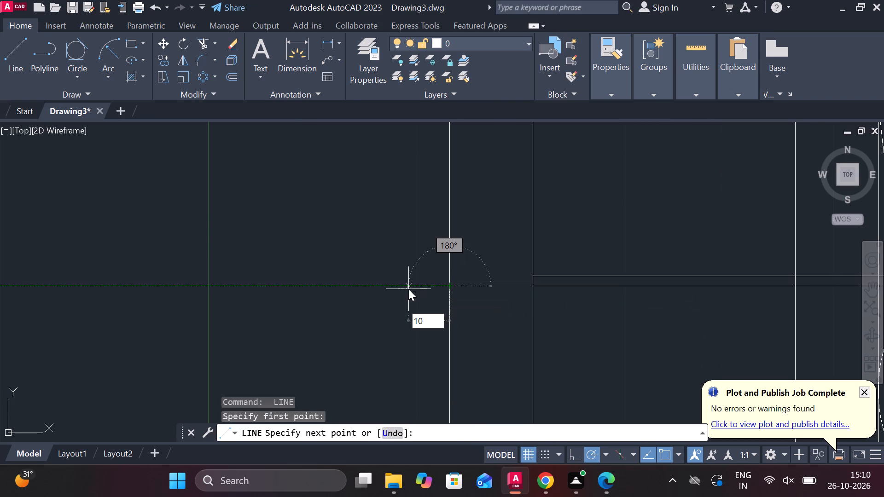
{"action": "key", "text": "Return"}
{"action": "scroll", "coordinate": [408, 289], "scroll_direction": "down", "scroll_amount": 2}
{"action": "key", "text": "Escape"}
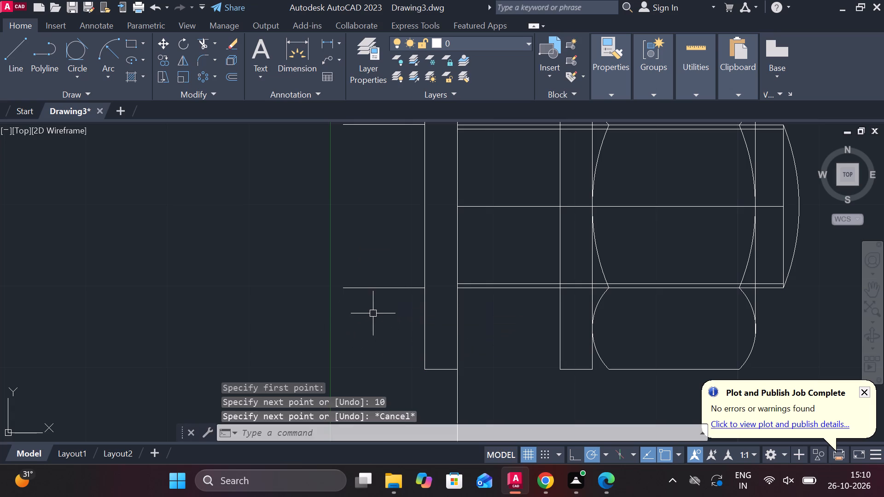
Fillet the outermost vertical leg line and the upper 10 mm horizontal line at the flange with a 32 mm radius.
{"action": "scroll", "coordinate": [386, 304], "scroll_direction": "down", "scroll_amount": 2}
{"action": "middle_click_drag", "start_coordinate": [366, 273], "coordinate": [453, 211]}
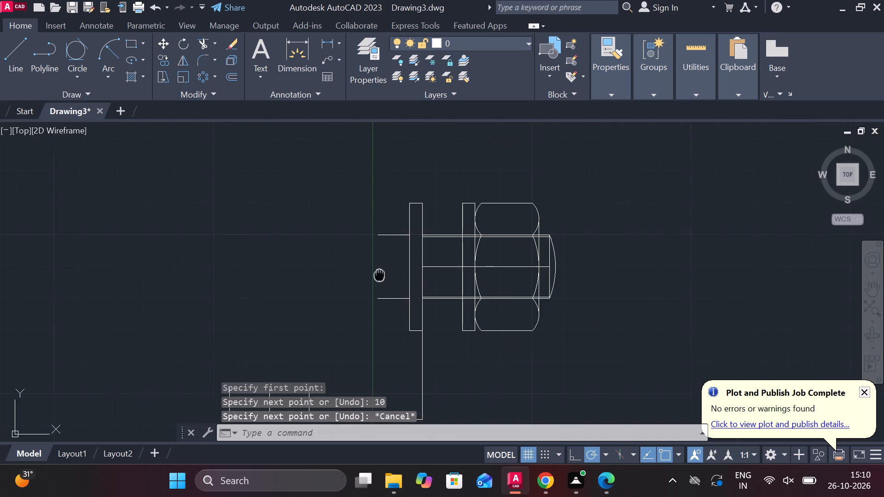
{"action": "middle_click_drag", "start_coordinate": [453, 211], "coordinate": [456, 208]}
{"action": "type", "text": "F R"}
{"action": "key", "text": "space"}
{"action": "type", "text": "32"}
{"action": "key", "text": "space"}
{"action": "left_click", "coordinate": [313, 330]}
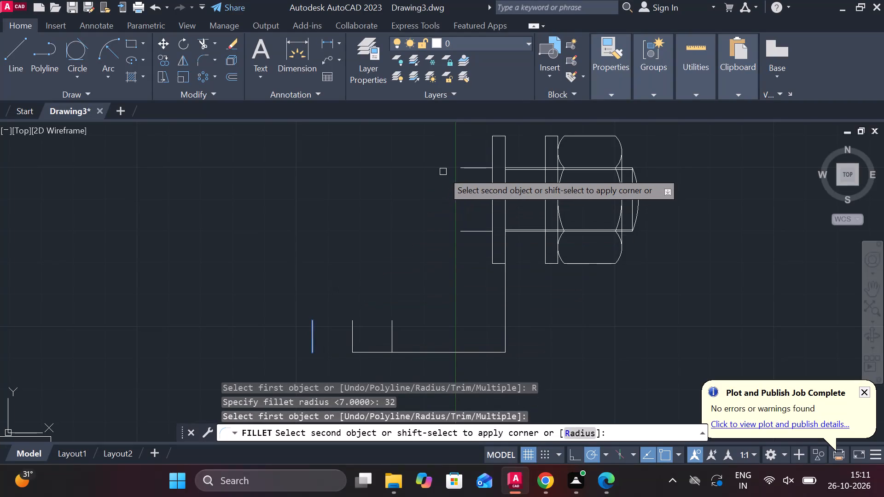
{"action": "left_click", "coordinate": [465, 171]}
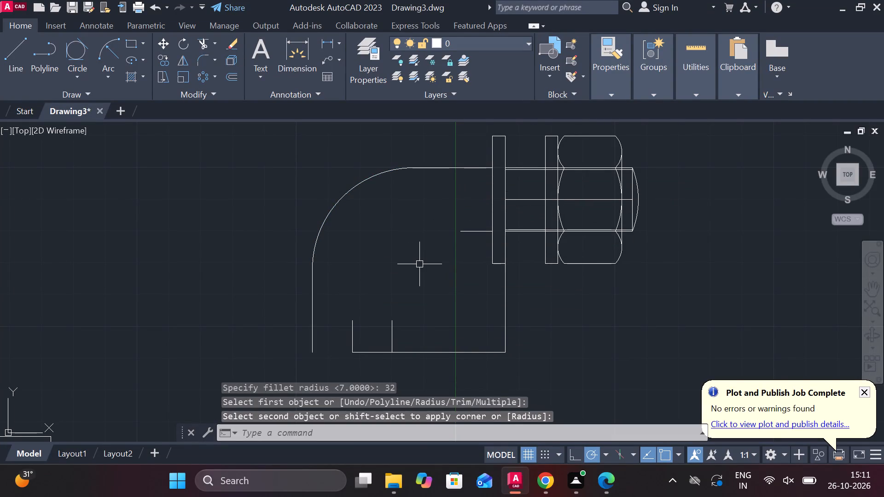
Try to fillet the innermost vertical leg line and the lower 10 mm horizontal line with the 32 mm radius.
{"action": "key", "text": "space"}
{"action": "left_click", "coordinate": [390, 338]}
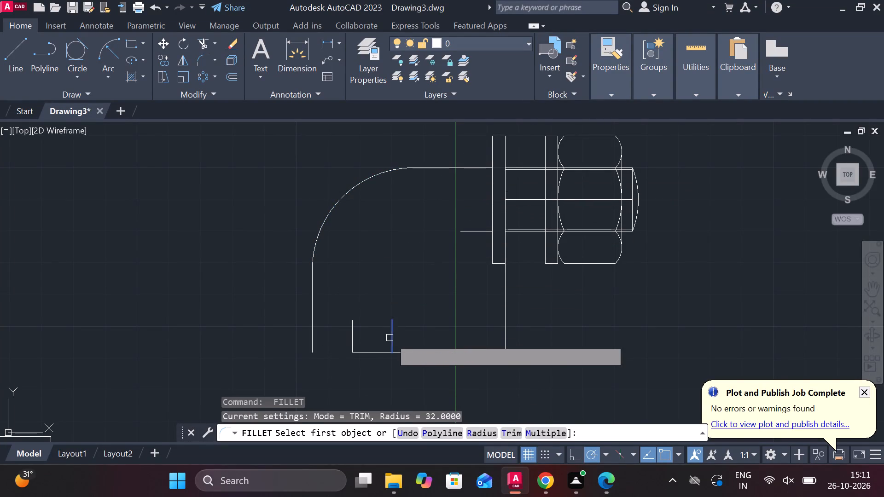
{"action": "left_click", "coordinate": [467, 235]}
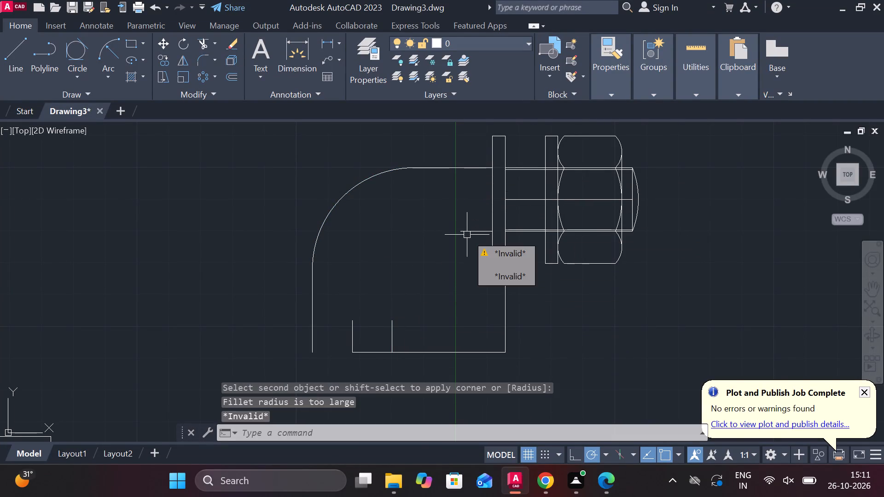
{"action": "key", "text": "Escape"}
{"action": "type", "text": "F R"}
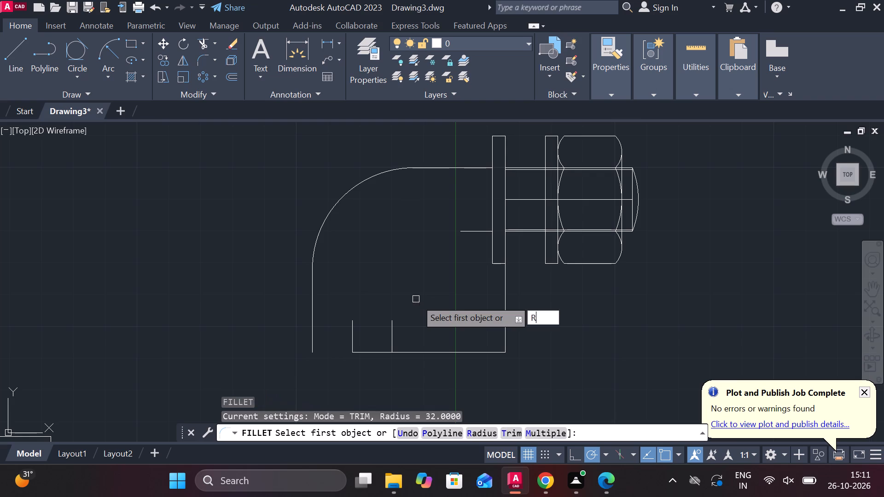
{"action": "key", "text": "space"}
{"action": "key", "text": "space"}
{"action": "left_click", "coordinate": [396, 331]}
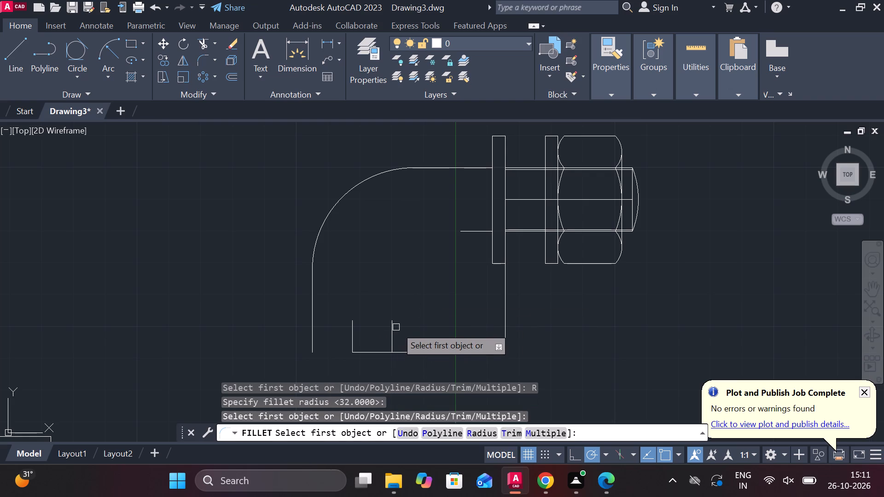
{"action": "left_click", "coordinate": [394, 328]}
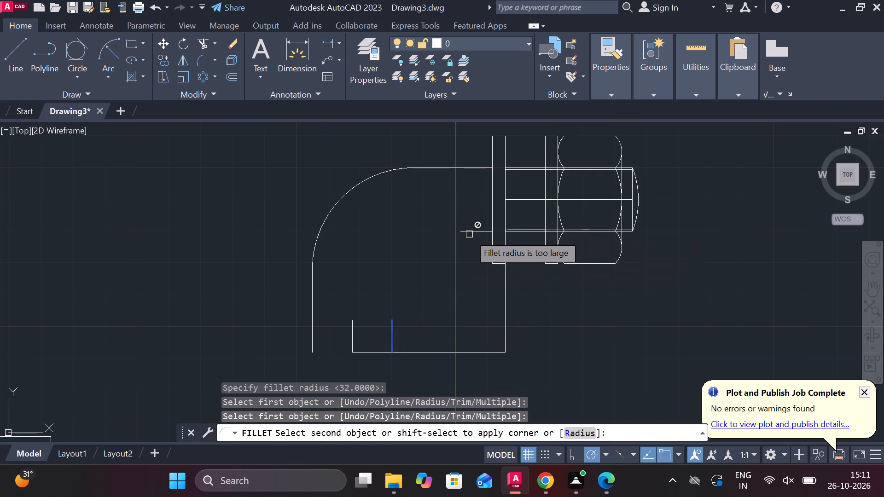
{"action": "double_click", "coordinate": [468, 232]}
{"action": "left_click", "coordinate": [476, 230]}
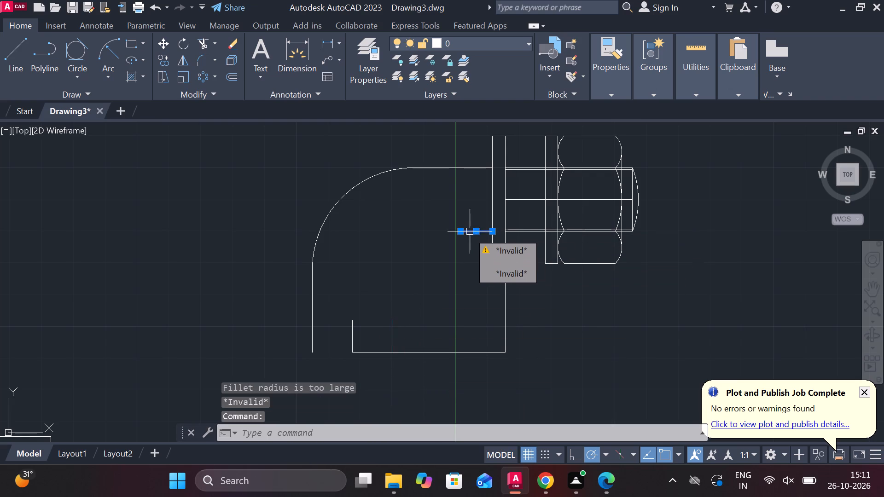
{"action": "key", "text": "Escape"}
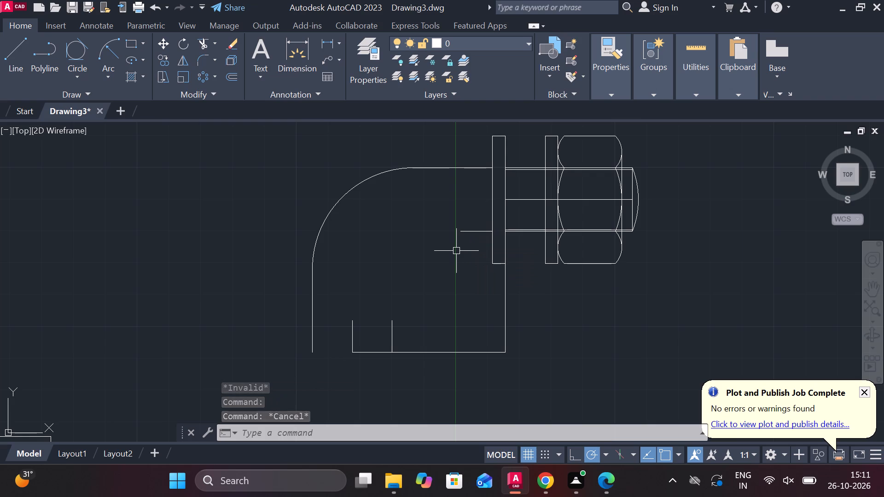
Trim away the horizontal construction line under the leg and the vertical construction line running down from the flange.
{"action": "type", "text": "TR"}
{"action": "key", "text": "space"}
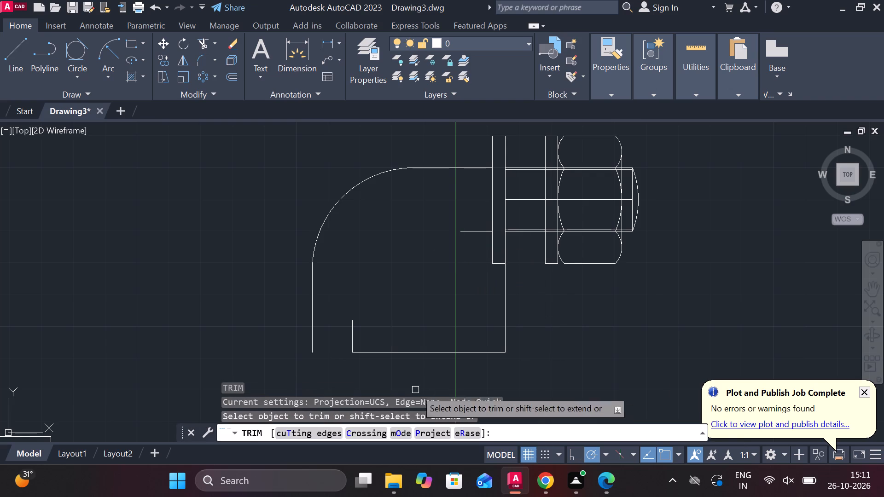
{"action": "left_click", "coordinate": [407, 347]}
{"action": "left_click", "coordinate": [407, 350]}
{"action": "left_click", "coordinate": [411, 356]}
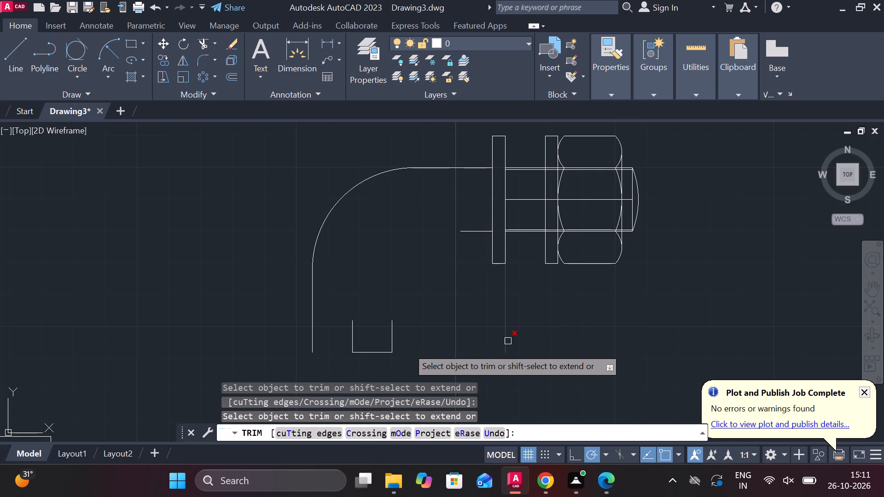
{"action": "left_click", "coordinate": [508, 340]}
{"action": "key", "text": "Escape"}
{"action": "type", "text": "TR"}
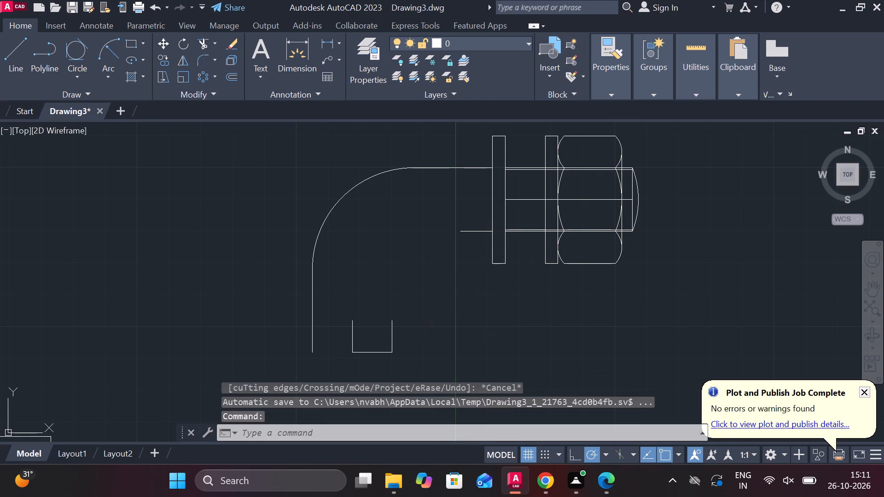
{"action": "key", "text": "space"}
{"action": "left_click", "coordinate": [372, 353]}
{"action": "key", "text": "Escape"}
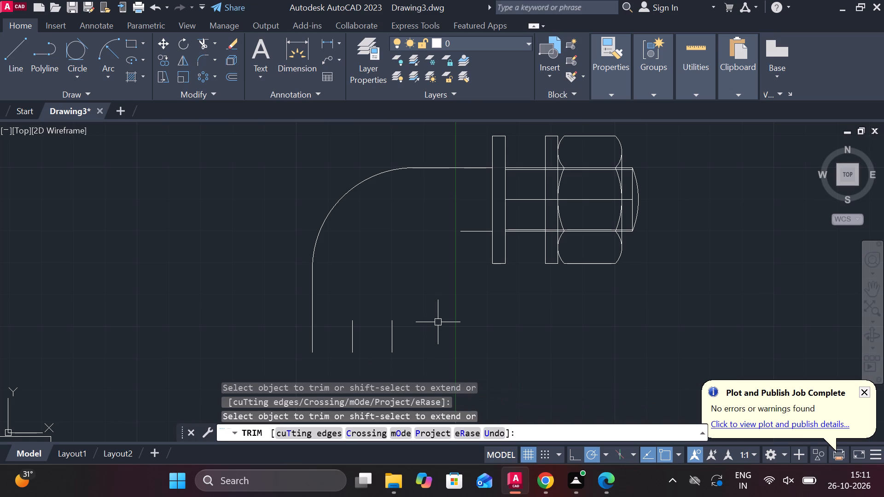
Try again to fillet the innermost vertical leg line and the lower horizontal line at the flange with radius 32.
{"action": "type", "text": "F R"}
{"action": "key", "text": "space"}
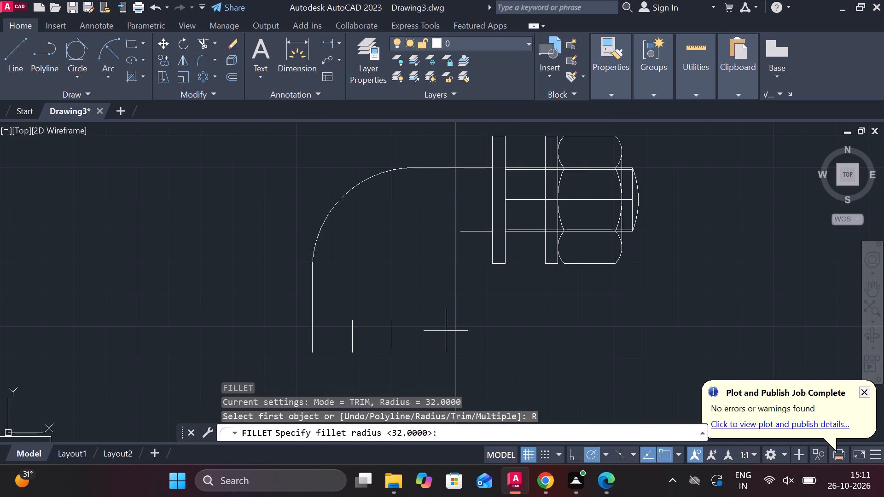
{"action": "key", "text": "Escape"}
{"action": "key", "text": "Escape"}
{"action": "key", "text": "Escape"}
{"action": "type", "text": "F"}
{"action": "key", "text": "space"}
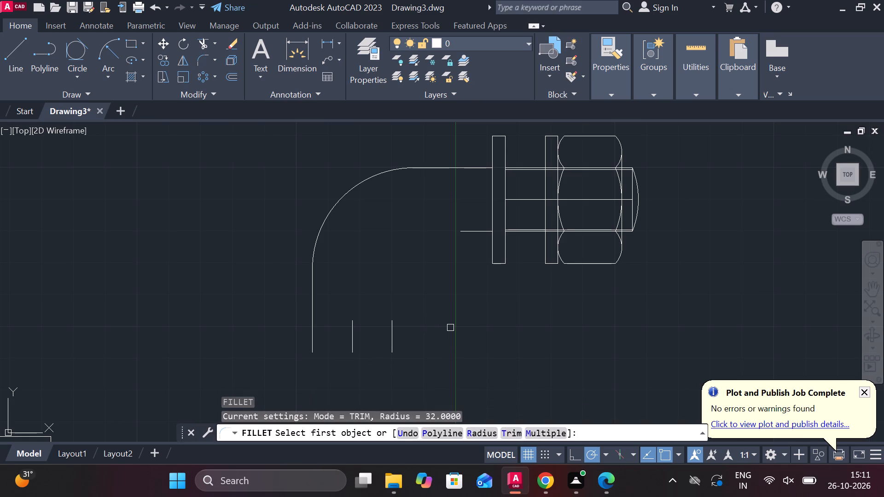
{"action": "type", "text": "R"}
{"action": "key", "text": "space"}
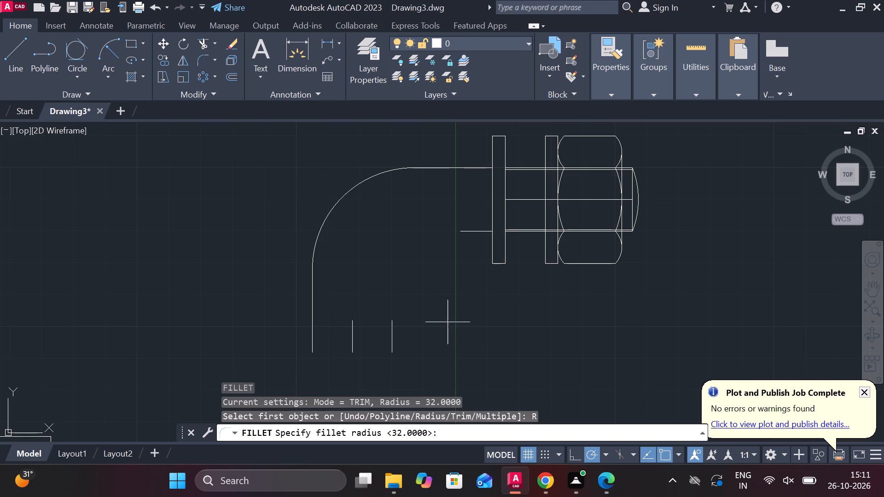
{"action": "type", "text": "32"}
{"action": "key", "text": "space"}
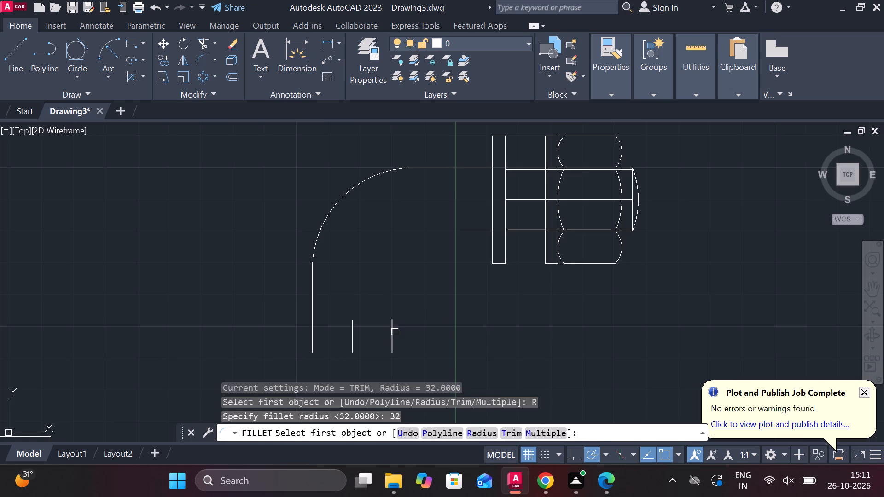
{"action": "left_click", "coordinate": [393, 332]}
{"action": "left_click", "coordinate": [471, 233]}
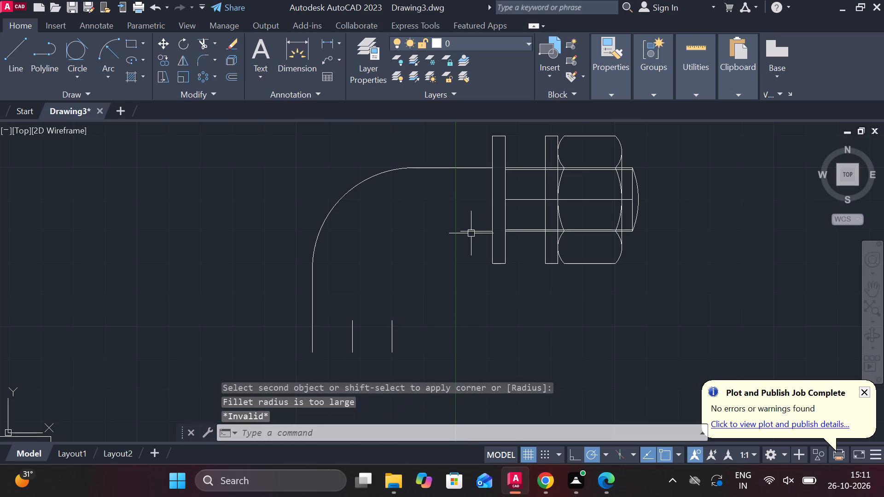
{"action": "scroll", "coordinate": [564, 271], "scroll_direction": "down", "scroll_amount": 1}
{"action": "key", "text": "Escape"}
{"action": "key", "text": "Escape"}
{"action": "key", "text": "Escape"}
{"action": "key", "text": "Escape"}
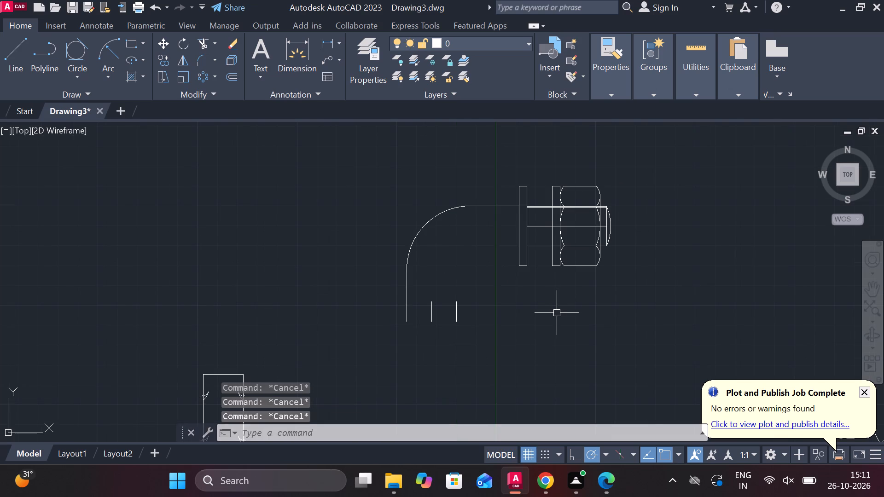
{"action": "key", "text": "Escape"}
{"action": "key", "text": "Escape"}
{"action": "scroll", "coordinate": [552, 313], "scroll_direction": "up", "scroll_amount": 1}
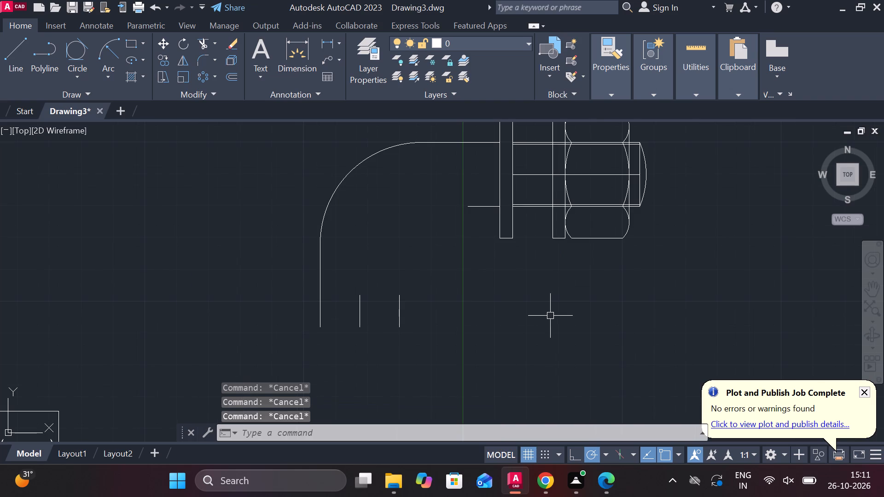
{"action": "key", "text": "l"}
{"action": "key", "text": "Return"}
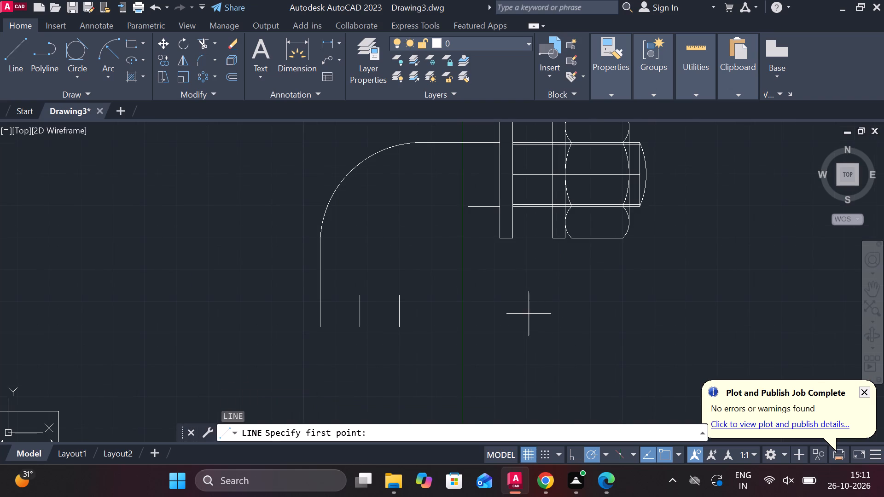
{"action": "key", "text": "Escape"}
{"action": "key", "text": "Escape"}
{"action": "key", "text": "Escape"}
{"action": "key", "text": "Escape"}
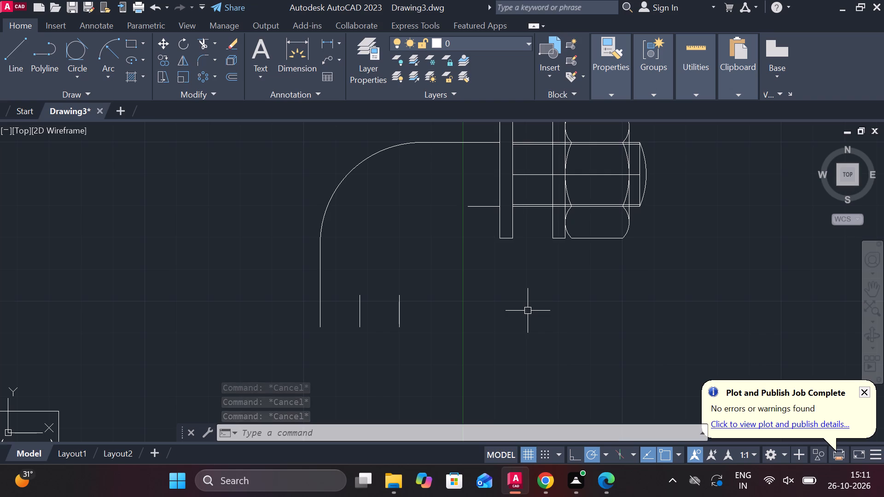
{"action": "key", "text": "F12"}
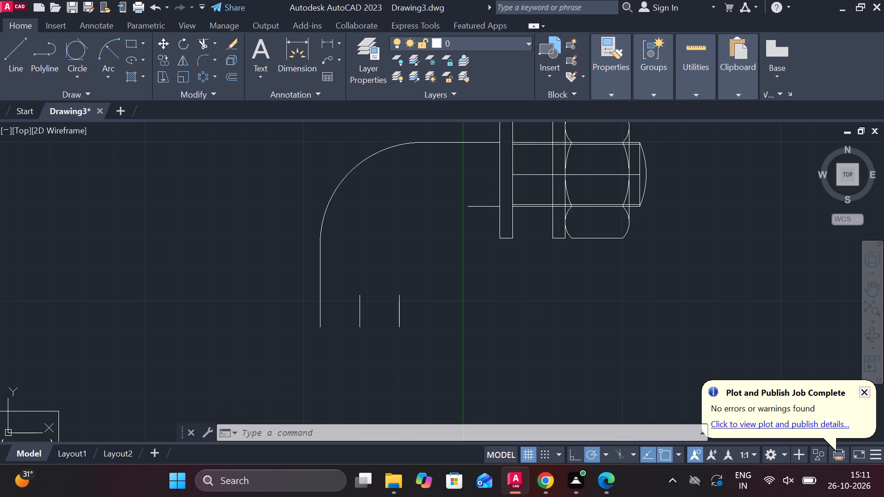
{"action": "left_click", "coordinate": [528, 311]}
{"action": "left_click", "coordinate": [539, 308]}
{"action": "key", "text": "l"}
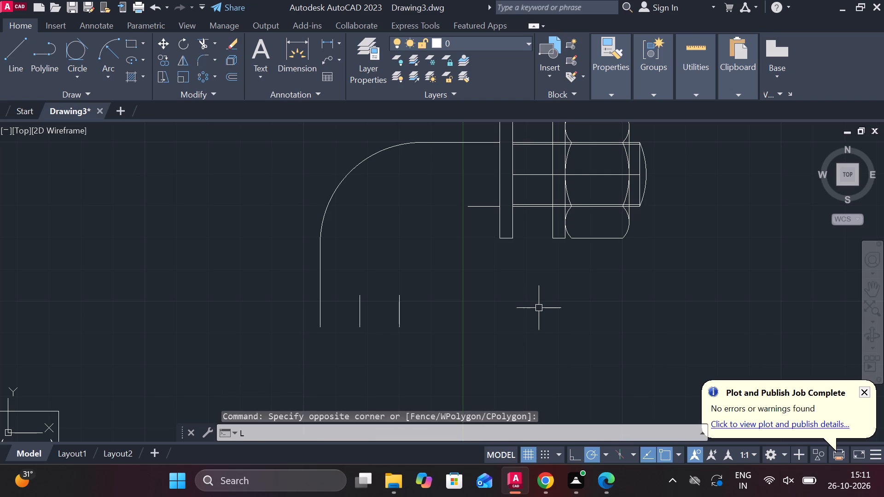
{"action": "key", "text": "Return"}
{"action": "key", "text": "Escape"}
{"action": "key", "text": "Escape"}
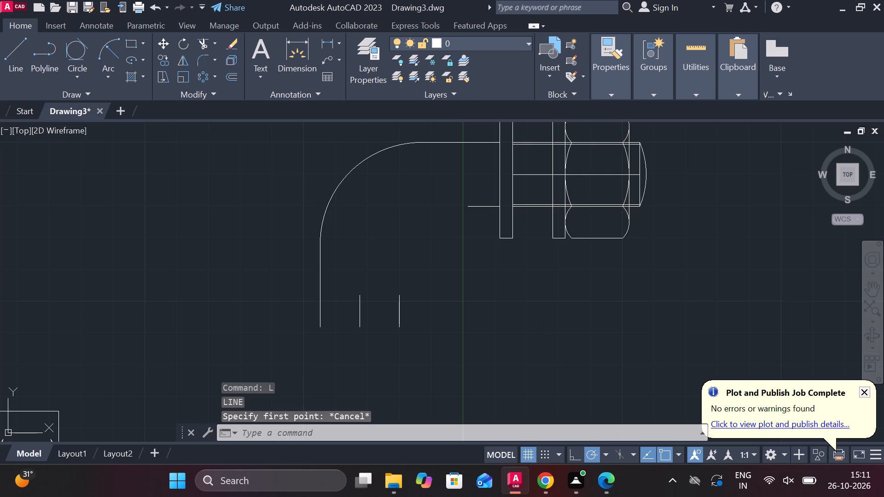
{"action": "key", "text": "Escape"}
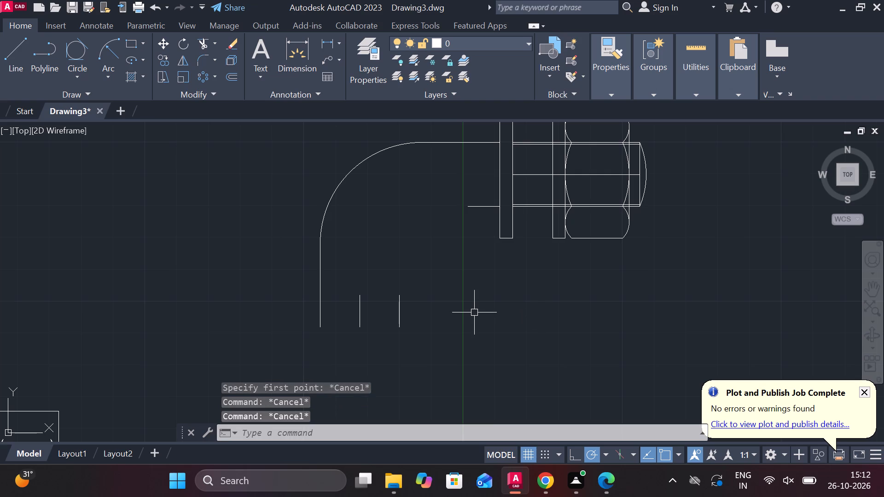
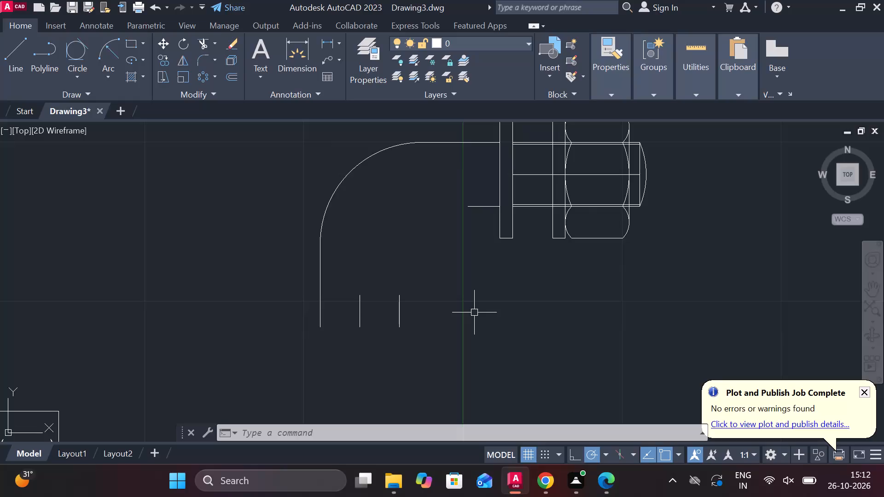
Turn on snap mode for the drawing.
{"action": "key", "text": "F9"}
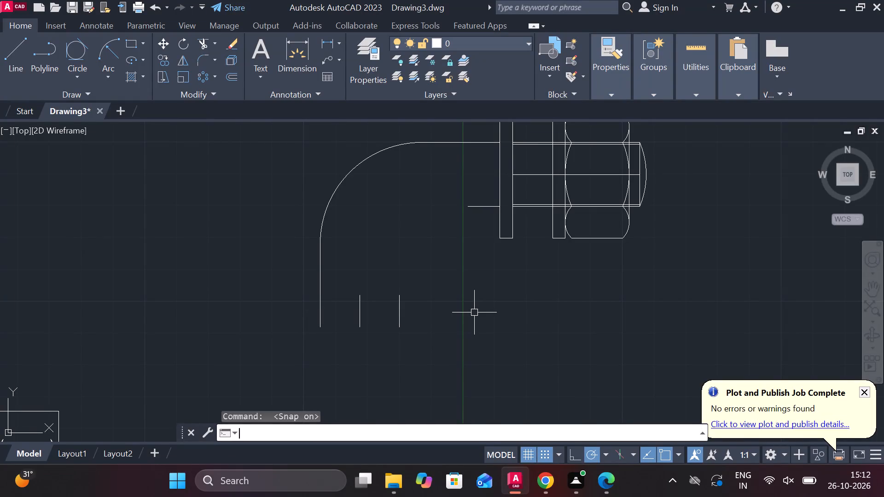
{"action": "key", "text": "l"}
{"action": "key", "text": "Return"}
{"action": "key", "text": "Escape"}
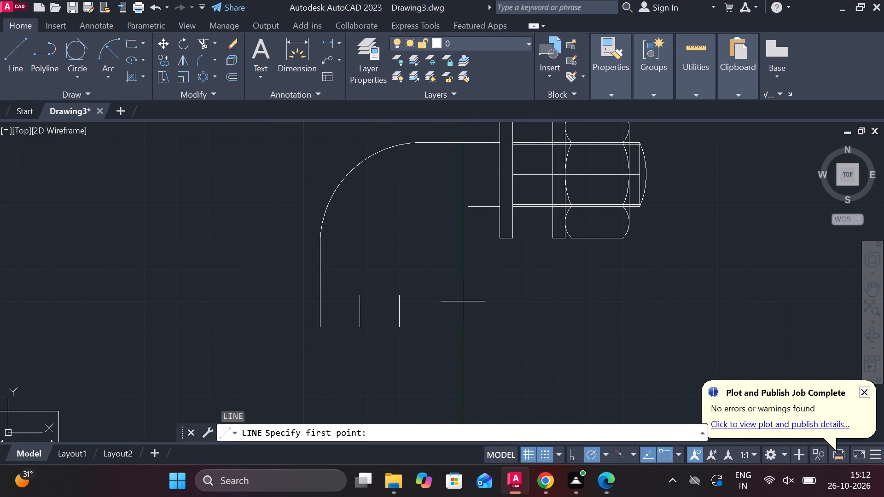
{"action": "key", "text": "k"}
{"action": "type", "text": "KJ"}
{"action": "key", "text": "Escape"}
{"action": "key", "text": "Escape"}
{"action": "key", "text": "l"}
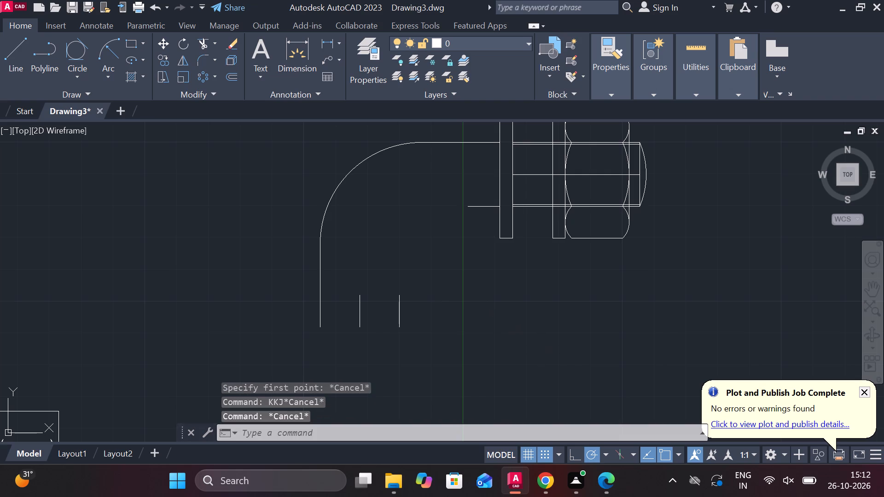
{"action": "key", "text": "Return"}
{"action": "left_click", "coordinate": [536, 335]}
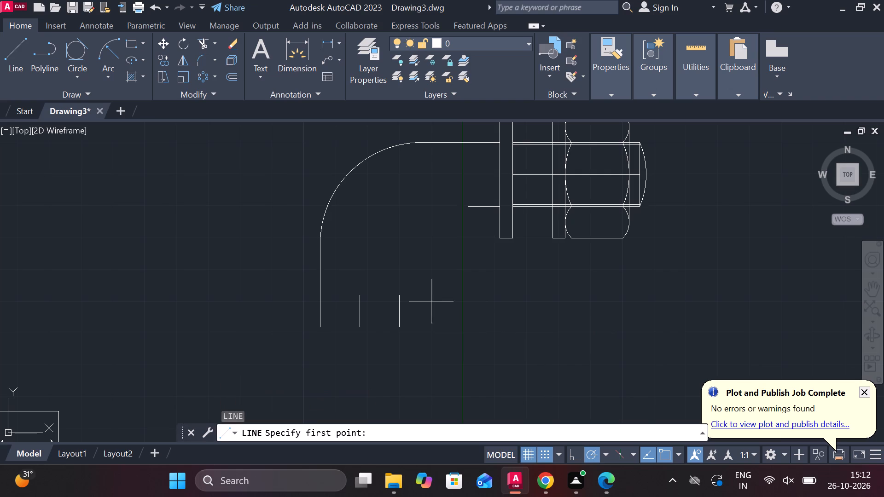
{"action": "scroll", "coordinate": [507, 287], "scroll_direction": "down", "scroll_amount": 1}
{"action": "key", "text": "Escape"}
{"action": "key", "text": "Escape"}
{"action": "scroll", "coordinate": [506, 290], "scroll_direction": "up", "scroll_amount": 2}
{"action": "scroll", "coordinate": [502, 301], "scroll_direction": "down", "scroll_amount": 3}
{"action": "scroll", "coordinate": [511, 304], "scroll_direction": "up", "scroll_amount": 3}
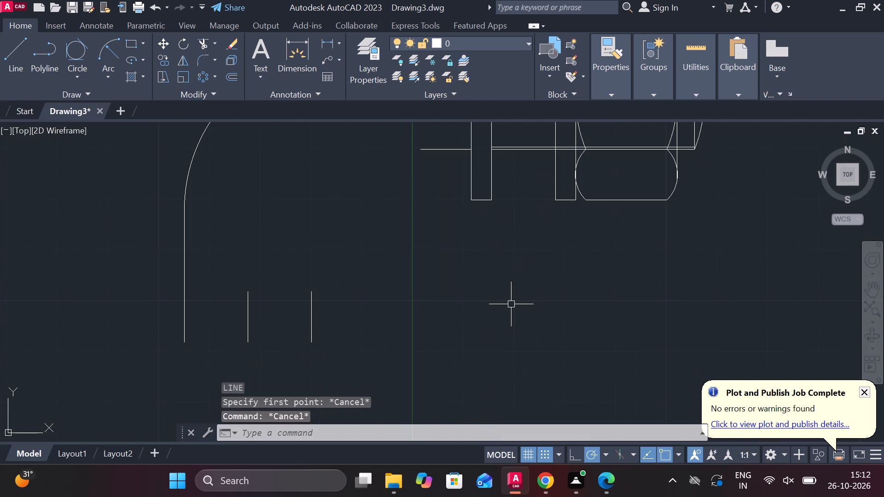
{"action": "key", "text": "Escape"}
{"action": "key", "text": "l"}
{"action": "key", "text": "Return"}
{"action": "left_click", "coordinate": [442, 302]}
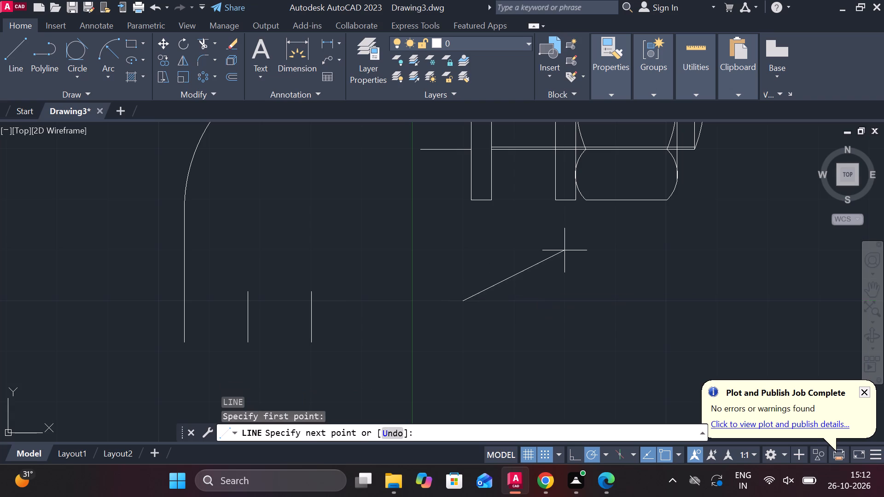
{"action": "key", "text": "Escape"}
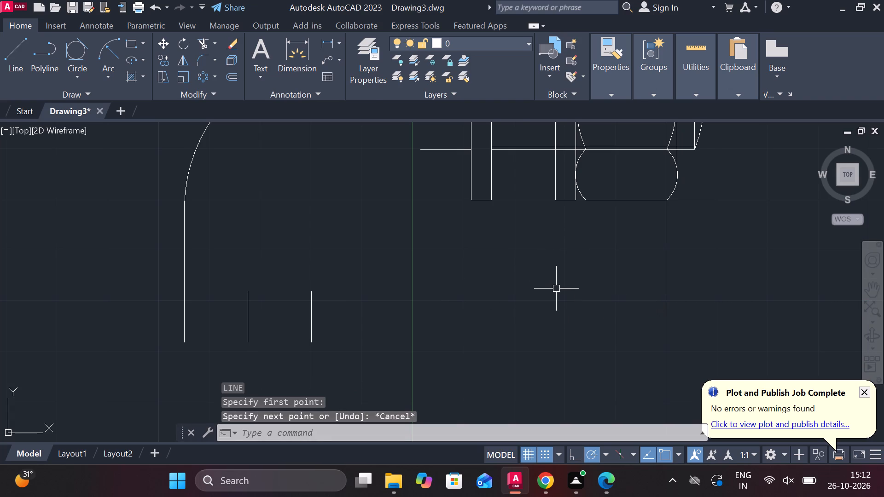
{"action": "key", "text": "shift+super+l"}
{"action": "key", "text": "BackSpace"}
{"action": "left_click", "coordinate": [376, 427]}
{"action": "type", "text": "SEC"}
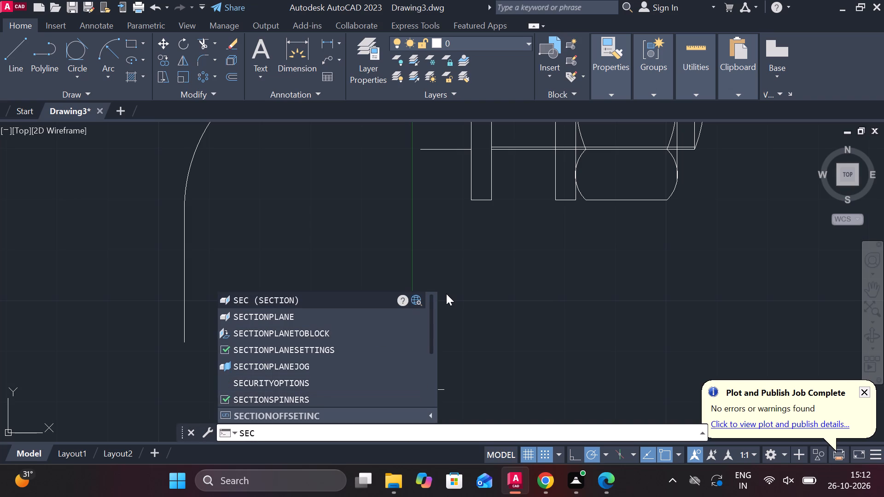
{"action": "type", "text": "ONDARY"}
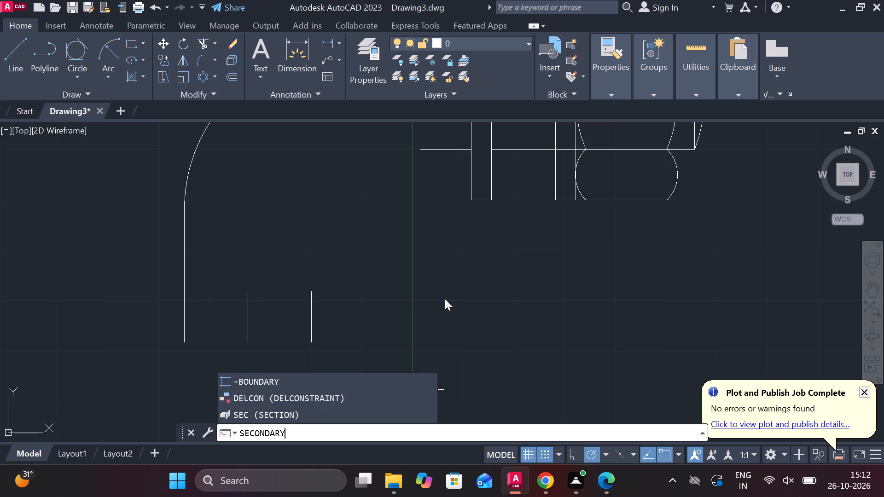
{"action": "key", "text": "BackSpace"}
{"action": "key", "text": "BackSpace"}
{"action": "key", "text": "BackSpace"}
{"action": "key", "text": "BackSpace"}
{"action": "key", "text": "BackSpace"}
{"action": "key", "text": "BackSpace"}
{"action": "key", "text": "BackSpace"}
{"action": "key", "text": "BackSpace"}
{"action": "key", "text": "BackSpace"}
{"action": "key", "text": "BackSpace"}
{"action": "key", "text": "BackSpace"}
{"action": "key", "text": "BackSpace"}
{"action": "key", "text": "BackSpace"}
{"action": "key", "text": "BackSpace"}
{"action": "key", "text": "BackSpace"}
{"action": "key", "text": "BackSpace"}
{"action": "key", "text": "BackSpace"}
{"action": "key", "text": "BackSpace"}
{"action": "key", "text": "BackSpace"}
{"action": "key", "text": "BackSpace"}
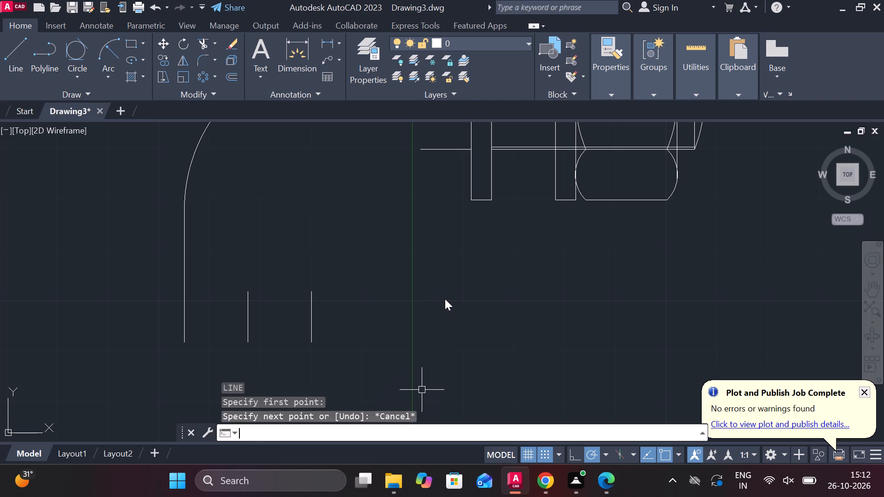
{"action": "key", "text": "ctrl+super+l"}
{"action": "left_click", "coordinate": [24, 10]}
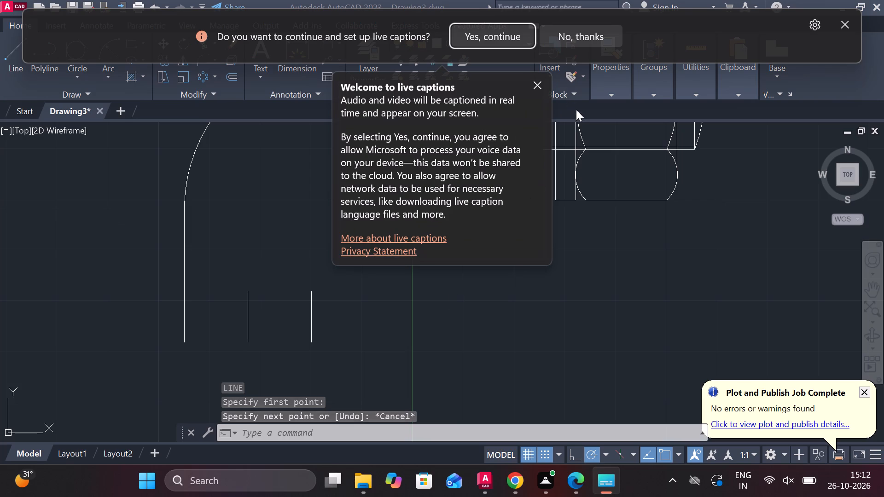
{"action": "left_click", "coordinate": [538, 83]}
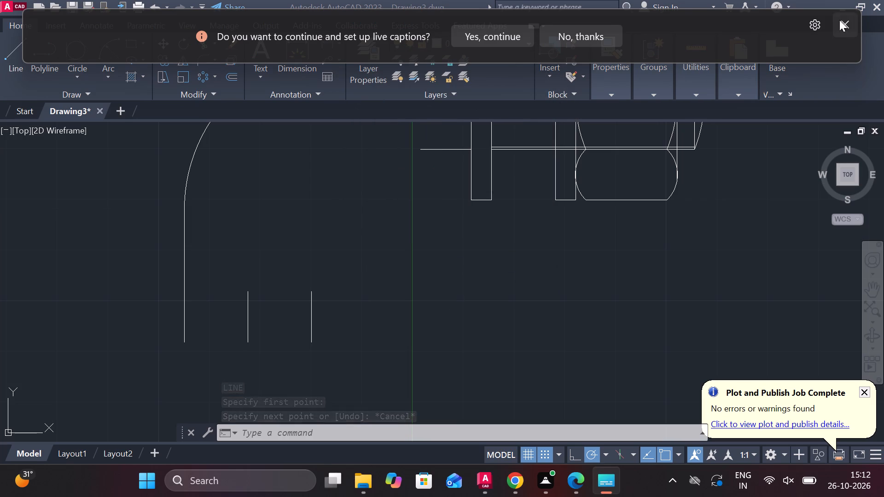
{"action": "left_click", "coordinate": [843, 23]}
Offset the outer bend arc inward in Through mode, entering 12.5 for the through point.
{"action": "middle_click_drag", "start_coordinate": [593, 219], "coordinate": [561, 319]}
{"action": "scroll", "coordinate": [512, 320], "scroll_direction": "down", "scroll_amount": 1}
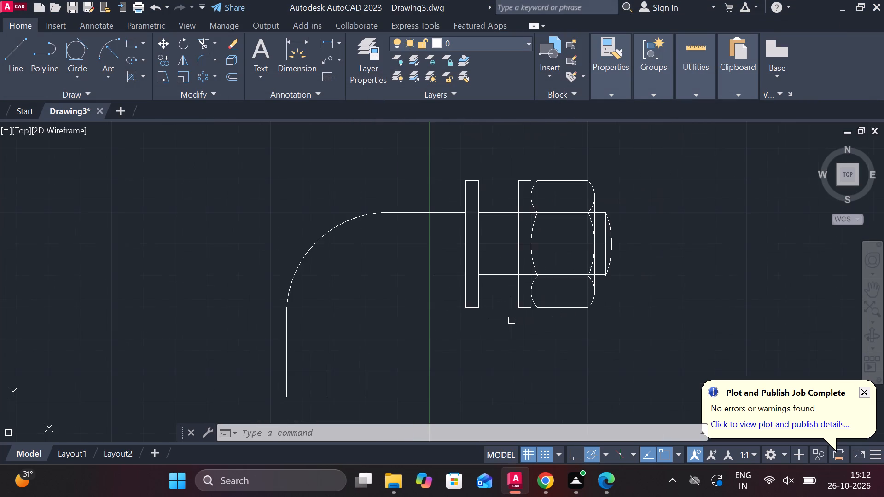
{"action": "middle_click_drag", "start_coordinate": [450, 334], "coordinate": [500, 272]}
{"action": "left_click", "coordinate": [361, 190]}
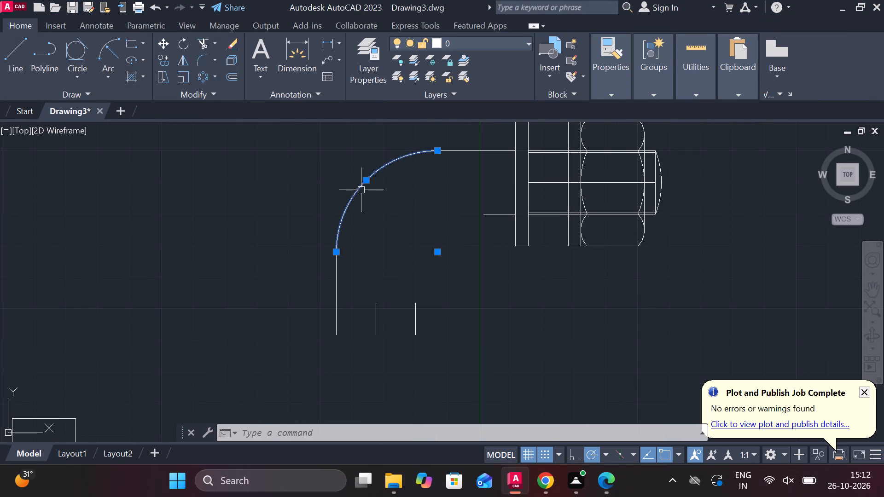
{"action": "key", "text": "o"}
{"action": "key", "text": "Return"}
{"action": "key", "text": "Return"}
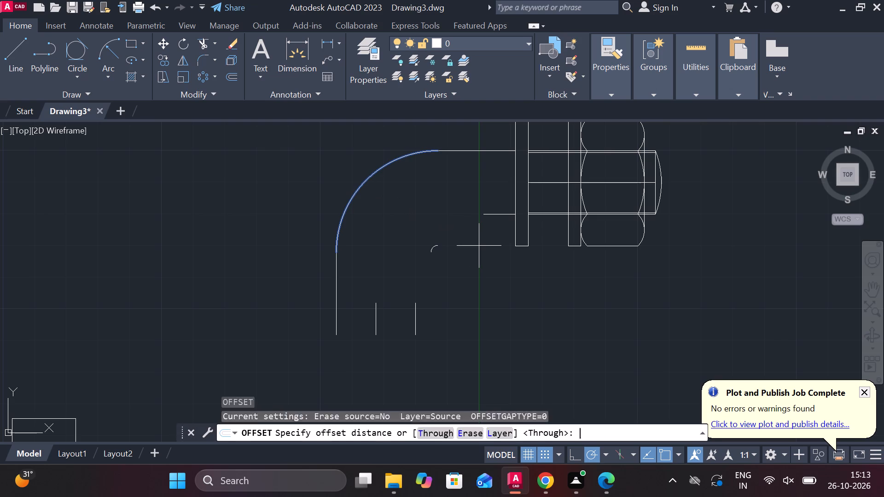
{"action": "scroll", "coordinate": [443, 217], "scroll_direction": "up", "scroll_amount": 2}
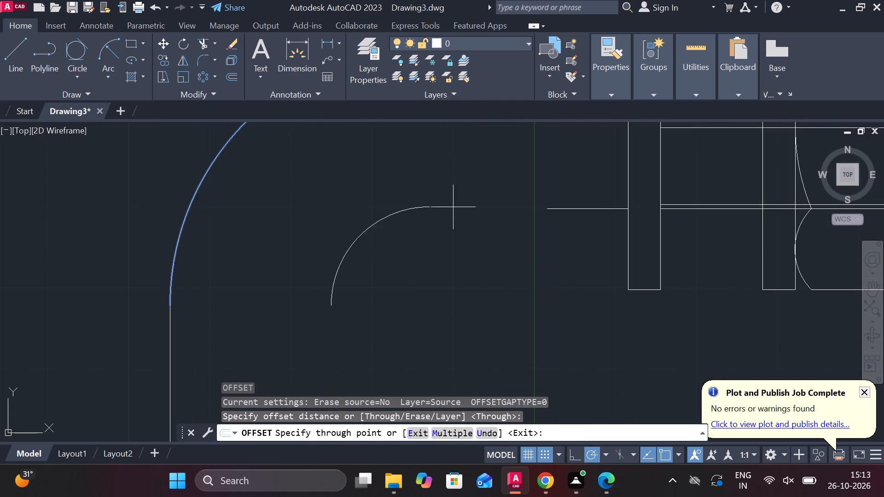
{"action": "scroll", "coordinate": [425, 215], "scroll_direction": "down", "scroll_amount": 2}
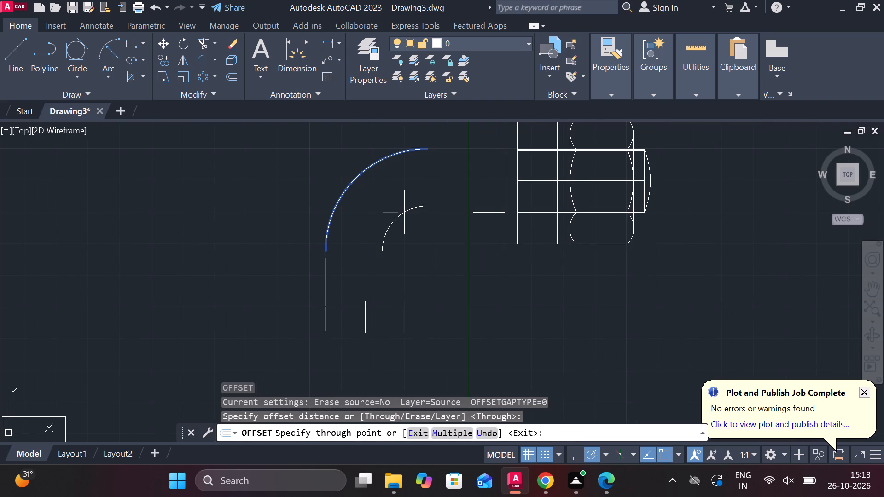
{"action": "type", "text": "12.5"}
{"action": "key", "text": "Return"}
{"action": "scroll", "coordinate": [460, 243], "scroll_direction": "down", "scroll_amount": 2}
{"action": "scroll", "coordinate": [420, 224], "scroll_direction": "up", "scroll_amount": 2}
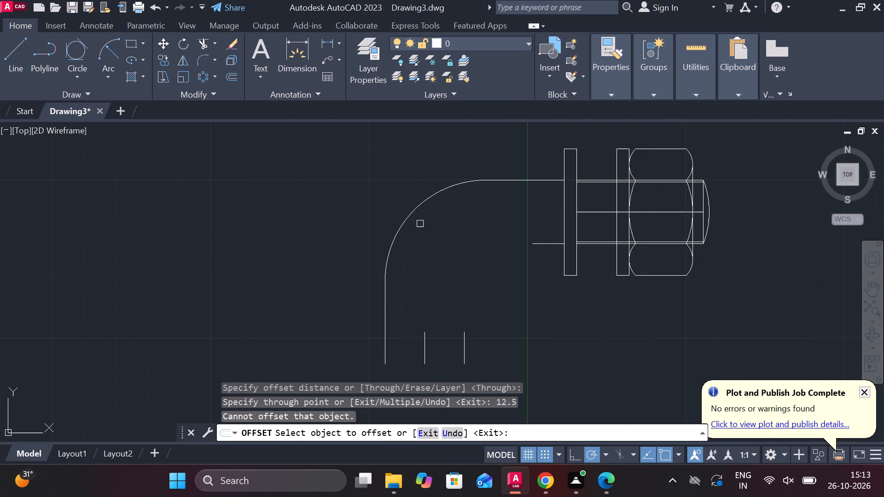
{"action": "left_click", "coordinate": [406, 223]}
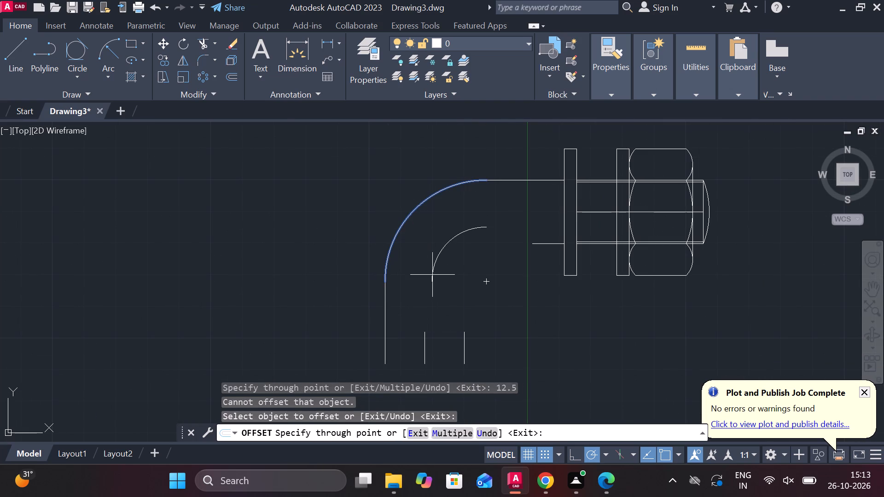
{"action": "type", "text": "12"}
{"action": "type", "text": ".5"}
{"action": "key", "text": "Return"}
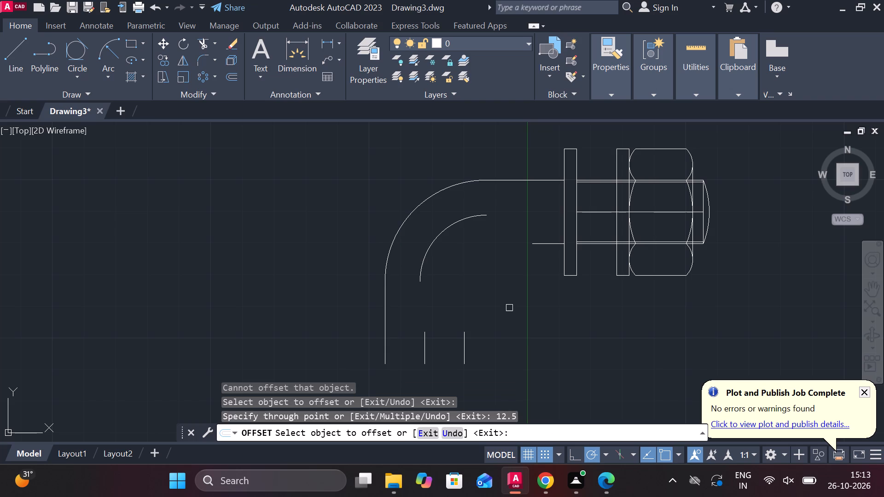
Offset the middle bend arc inward in Through mode, entering 12.5, to form the inner bend arc.
{"action": "left_click", "coordinate": [448, 232]}
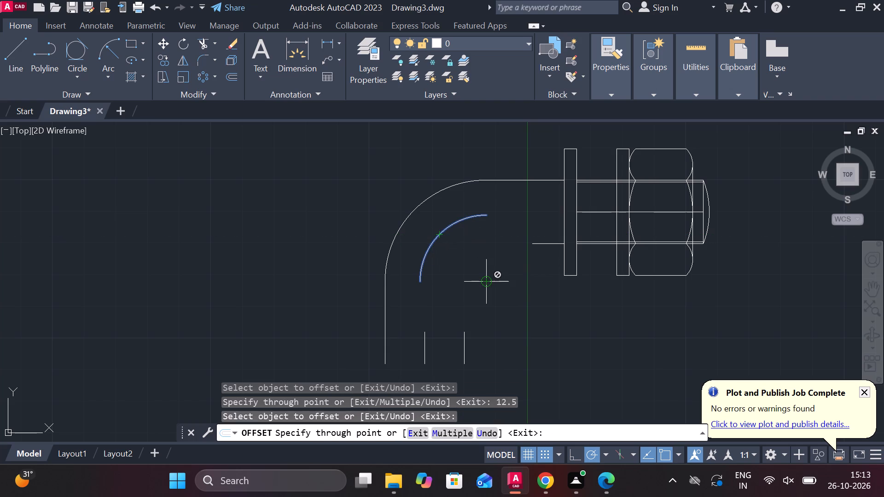
{"action": "scroll", "coordinate": [483, 269], "scroll_direction": "up", "scroll_amount": 2}
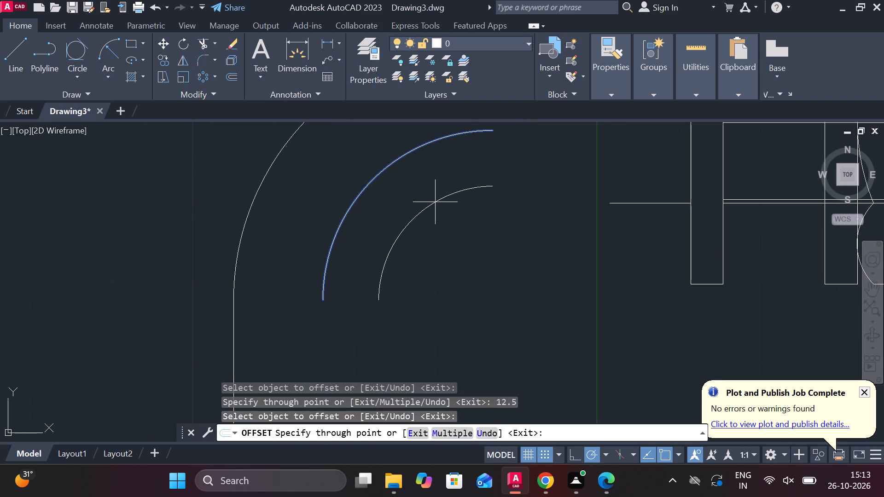
{"action": "type", "text": "12"}
{"action": "type", "text": ".5"}
{"action": "key", "text": "Return"}
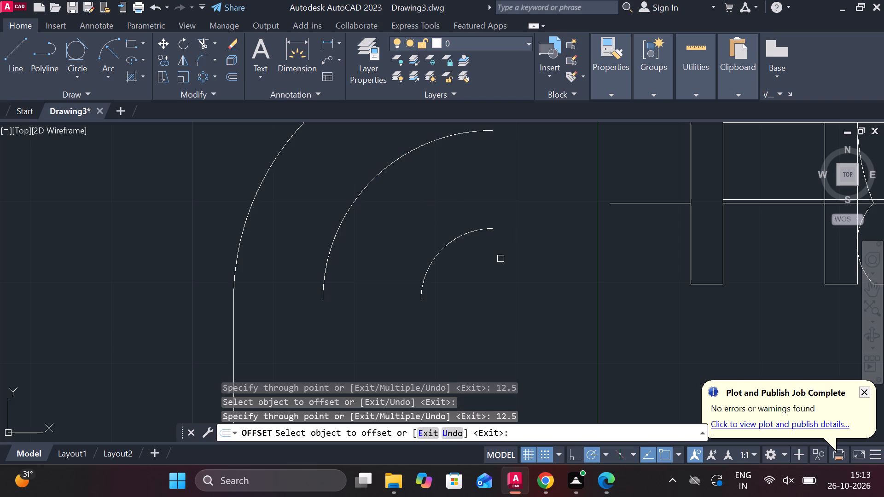
{"action": "scroll", "coordinate": [556, 288], "scroll_direction": "down", "scroll_amount": 2}
{"action": "scroll", "coordinate": [567, 289], "scroll_direction": "up", "scroll_amount": 2}
{"action": "middle_click_drag", "start_coordinate": [567, 289], "coordinate": [561, 288]}
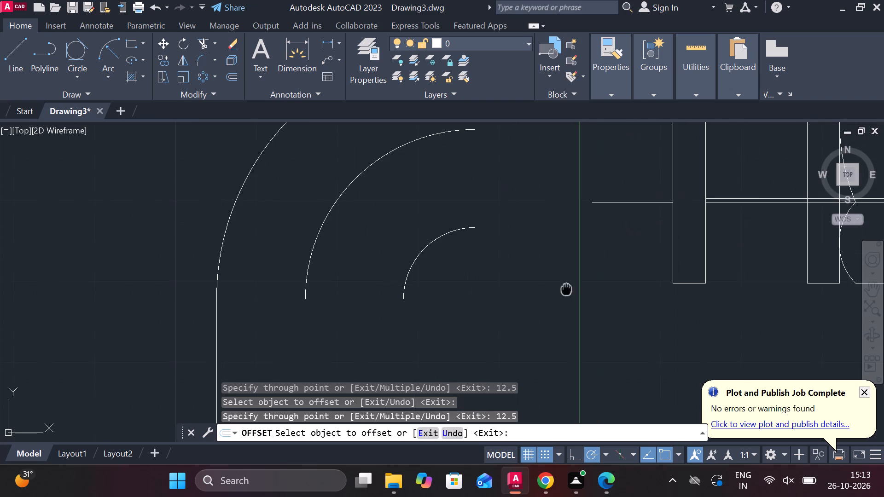
{"action": "middle_click_drag", "start_coordinate": [561, 288], "coordinate": [559, 287]}
{"action": "scroll", "coordinate": [507, 250], "scroll_direction": "down", "scroll_amount": 2}
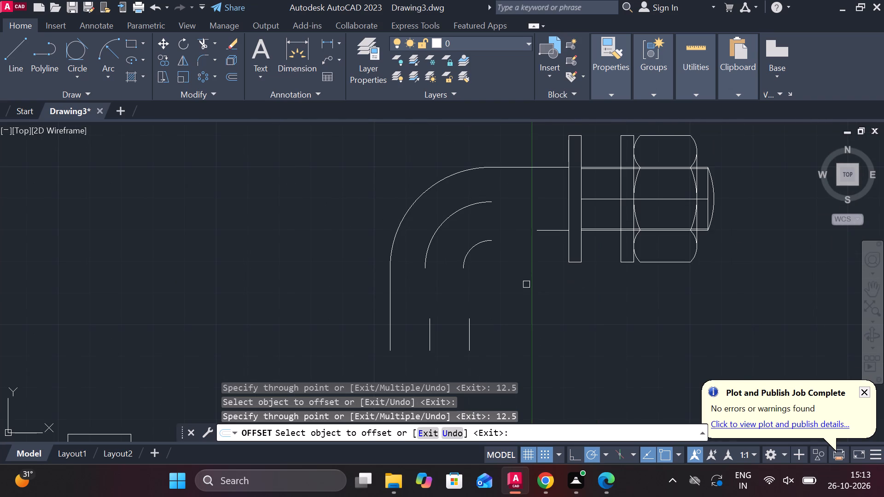
{"action": "scroll", "coordinate": [518, 280], "scroll_direction": "down", "scroll_amount": 2}
{"action": "scroll", "coordinate": [517, 285], "scroll_direction": "up", "scroll_amount": 2}
{"action": "key", "text": "Escape"}
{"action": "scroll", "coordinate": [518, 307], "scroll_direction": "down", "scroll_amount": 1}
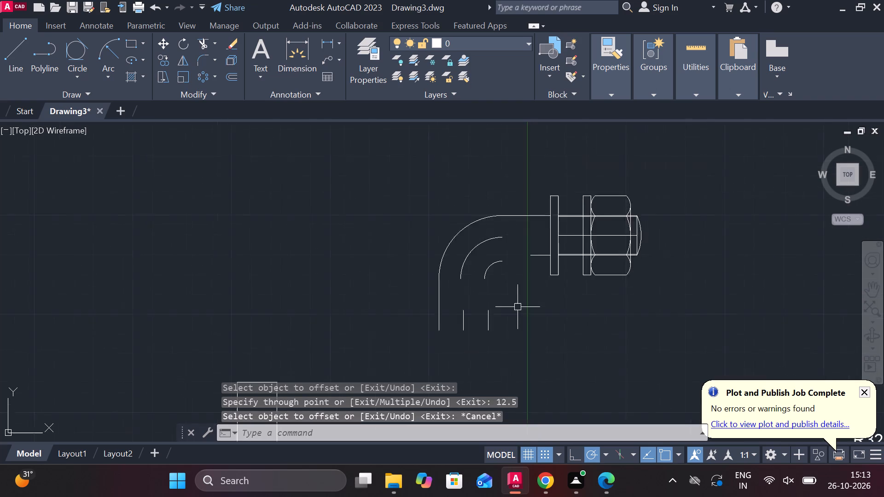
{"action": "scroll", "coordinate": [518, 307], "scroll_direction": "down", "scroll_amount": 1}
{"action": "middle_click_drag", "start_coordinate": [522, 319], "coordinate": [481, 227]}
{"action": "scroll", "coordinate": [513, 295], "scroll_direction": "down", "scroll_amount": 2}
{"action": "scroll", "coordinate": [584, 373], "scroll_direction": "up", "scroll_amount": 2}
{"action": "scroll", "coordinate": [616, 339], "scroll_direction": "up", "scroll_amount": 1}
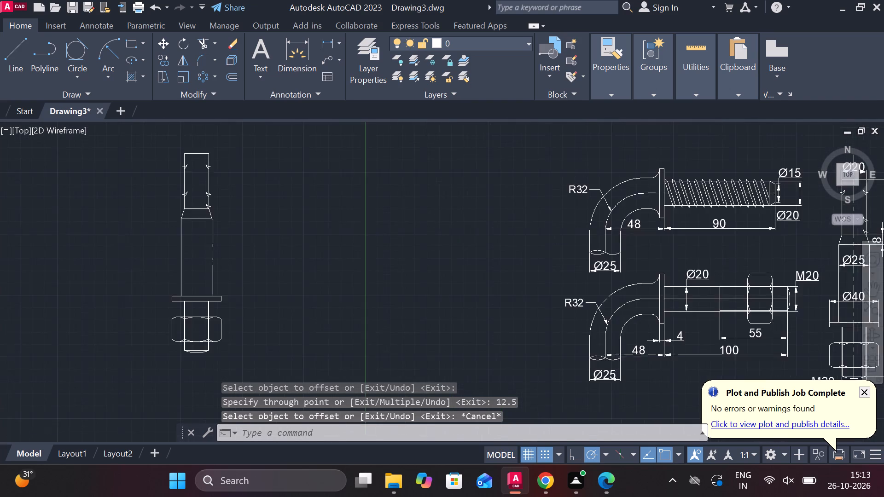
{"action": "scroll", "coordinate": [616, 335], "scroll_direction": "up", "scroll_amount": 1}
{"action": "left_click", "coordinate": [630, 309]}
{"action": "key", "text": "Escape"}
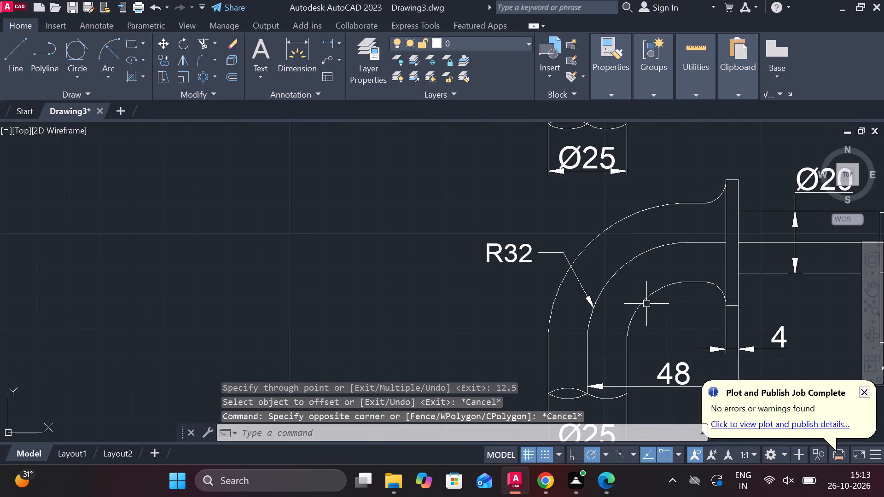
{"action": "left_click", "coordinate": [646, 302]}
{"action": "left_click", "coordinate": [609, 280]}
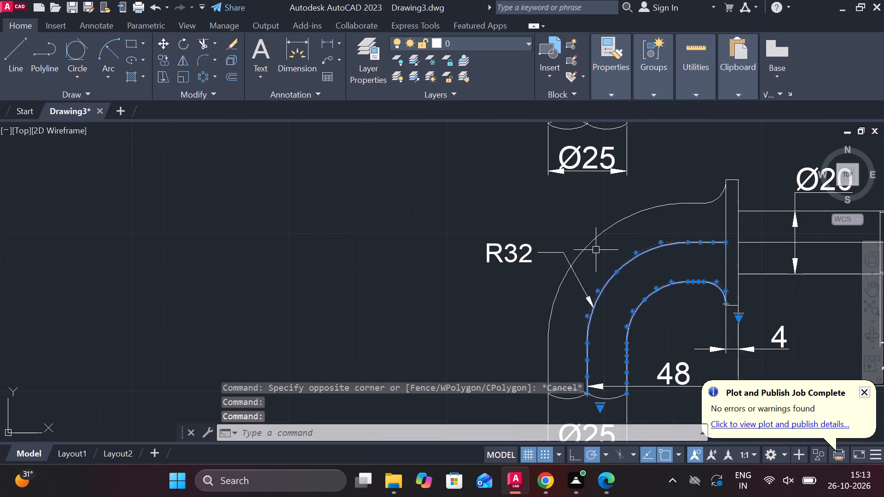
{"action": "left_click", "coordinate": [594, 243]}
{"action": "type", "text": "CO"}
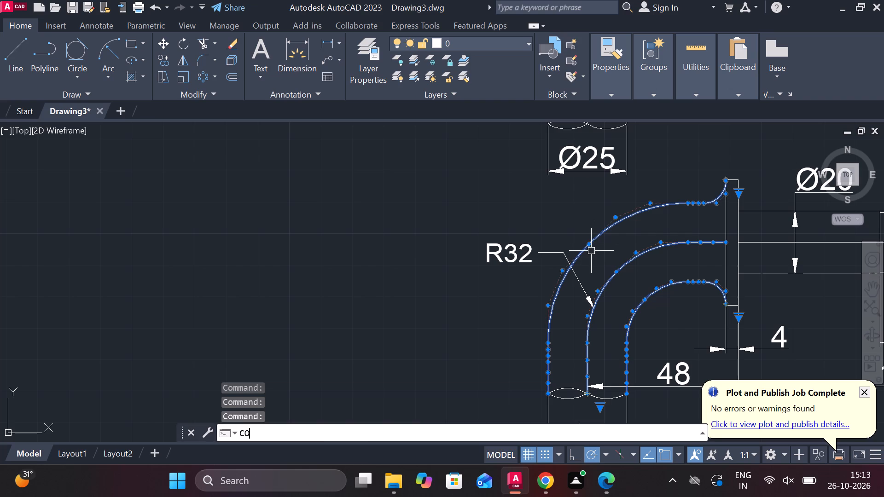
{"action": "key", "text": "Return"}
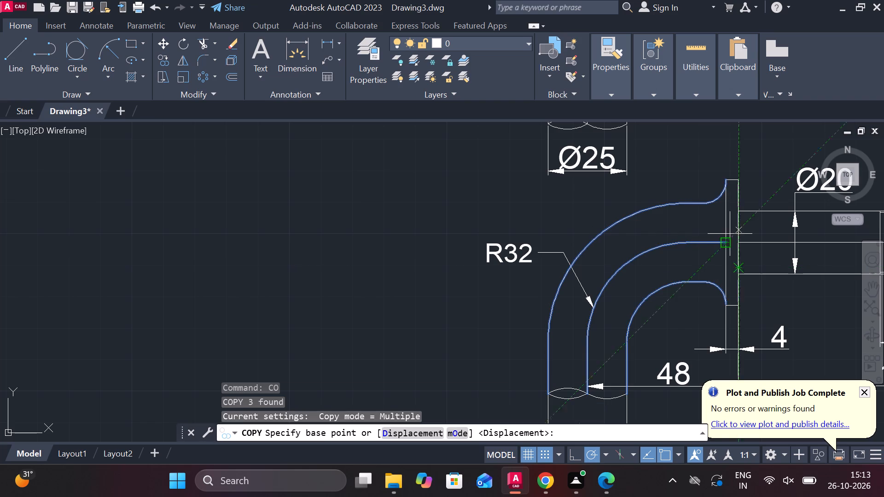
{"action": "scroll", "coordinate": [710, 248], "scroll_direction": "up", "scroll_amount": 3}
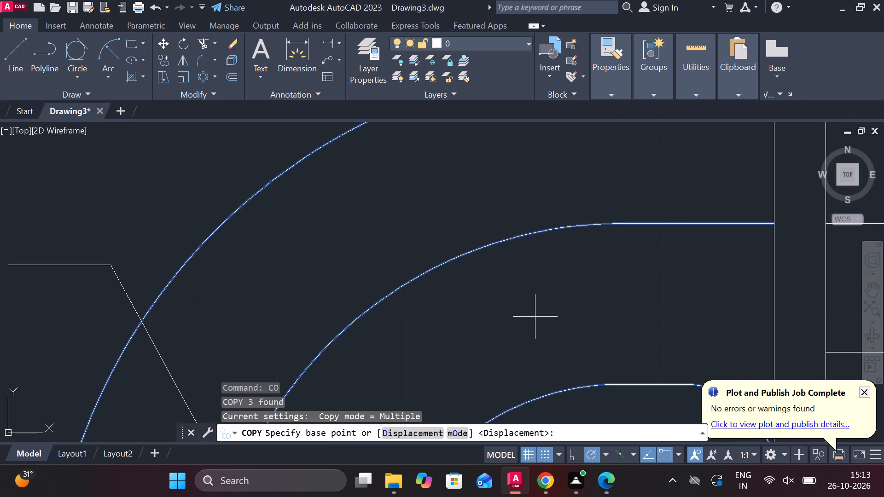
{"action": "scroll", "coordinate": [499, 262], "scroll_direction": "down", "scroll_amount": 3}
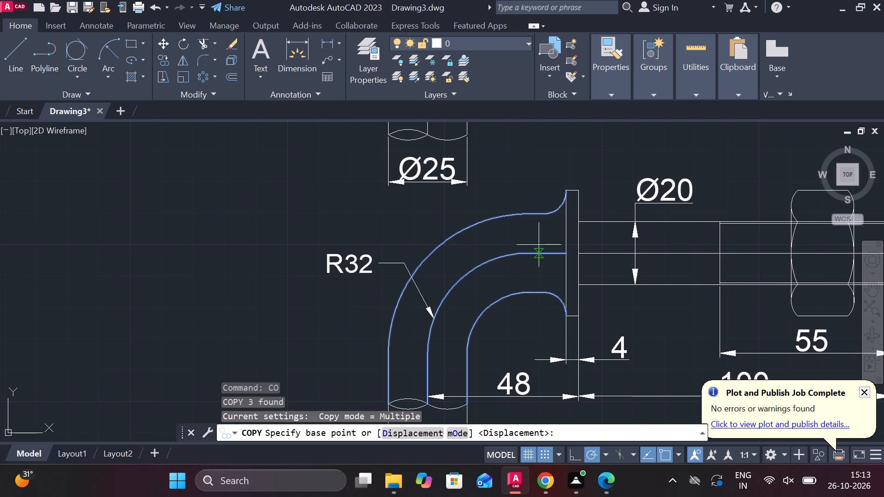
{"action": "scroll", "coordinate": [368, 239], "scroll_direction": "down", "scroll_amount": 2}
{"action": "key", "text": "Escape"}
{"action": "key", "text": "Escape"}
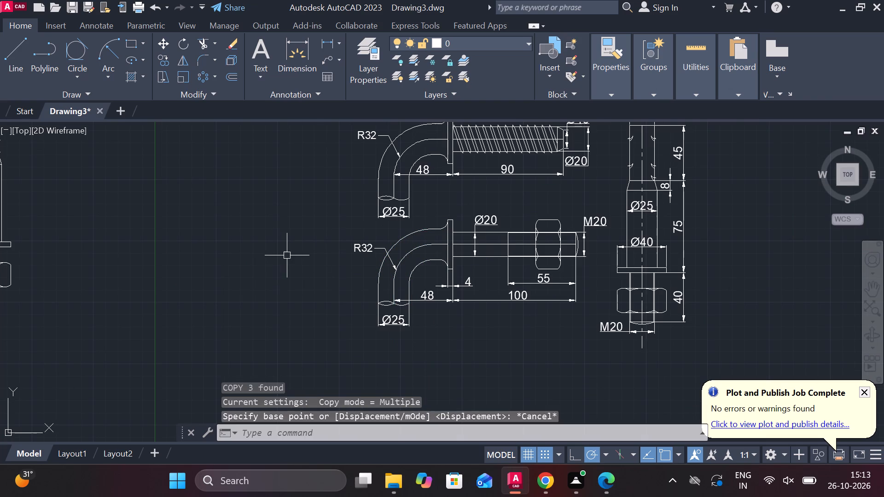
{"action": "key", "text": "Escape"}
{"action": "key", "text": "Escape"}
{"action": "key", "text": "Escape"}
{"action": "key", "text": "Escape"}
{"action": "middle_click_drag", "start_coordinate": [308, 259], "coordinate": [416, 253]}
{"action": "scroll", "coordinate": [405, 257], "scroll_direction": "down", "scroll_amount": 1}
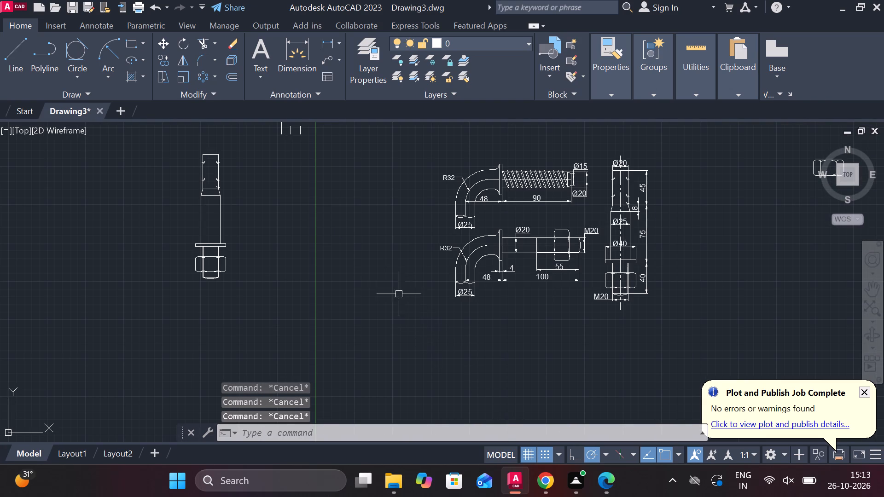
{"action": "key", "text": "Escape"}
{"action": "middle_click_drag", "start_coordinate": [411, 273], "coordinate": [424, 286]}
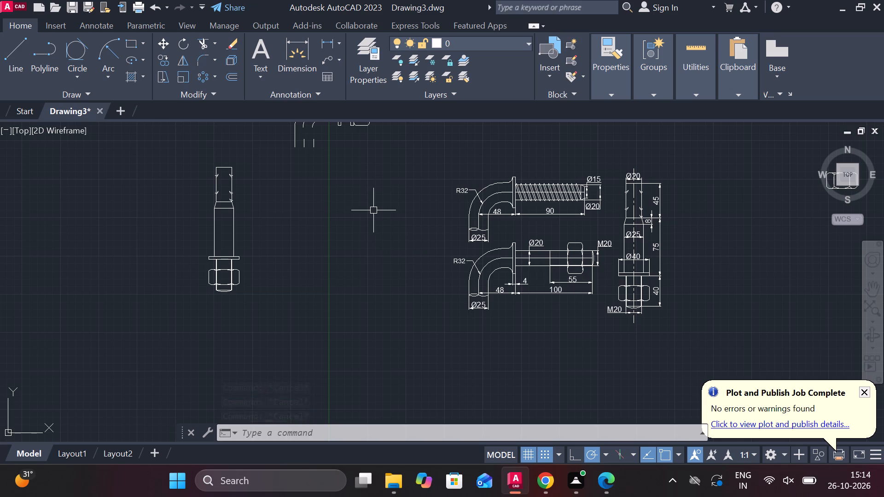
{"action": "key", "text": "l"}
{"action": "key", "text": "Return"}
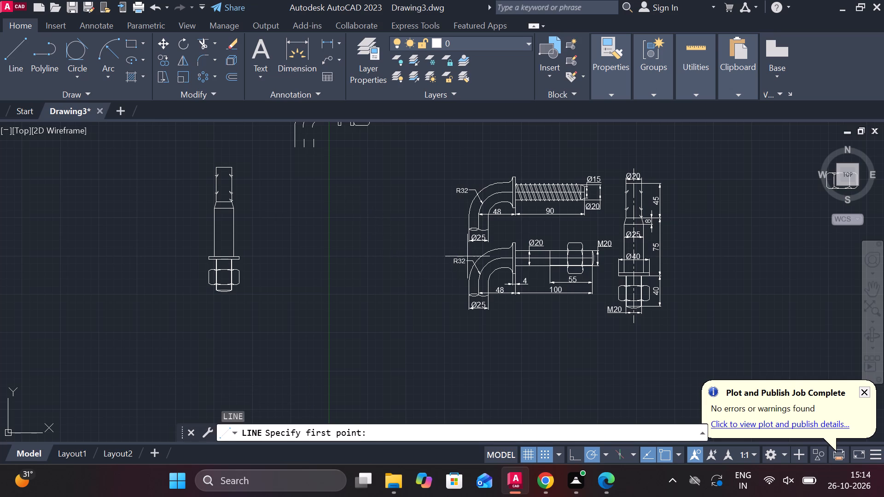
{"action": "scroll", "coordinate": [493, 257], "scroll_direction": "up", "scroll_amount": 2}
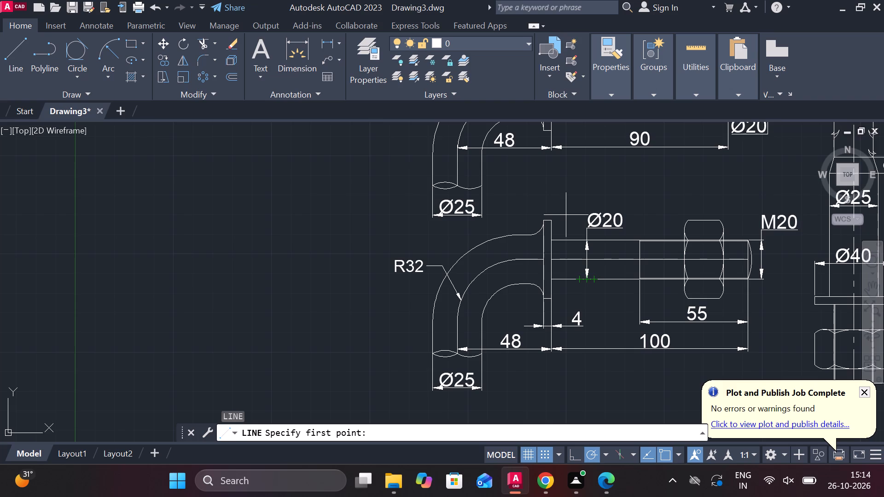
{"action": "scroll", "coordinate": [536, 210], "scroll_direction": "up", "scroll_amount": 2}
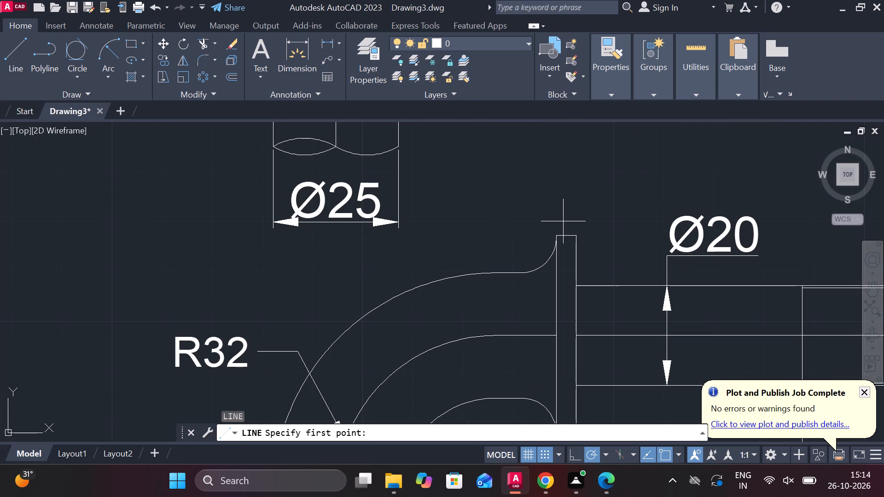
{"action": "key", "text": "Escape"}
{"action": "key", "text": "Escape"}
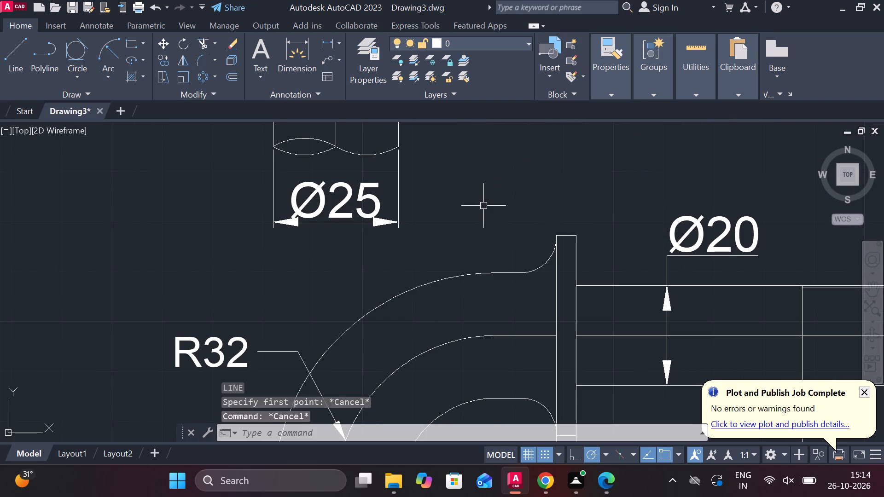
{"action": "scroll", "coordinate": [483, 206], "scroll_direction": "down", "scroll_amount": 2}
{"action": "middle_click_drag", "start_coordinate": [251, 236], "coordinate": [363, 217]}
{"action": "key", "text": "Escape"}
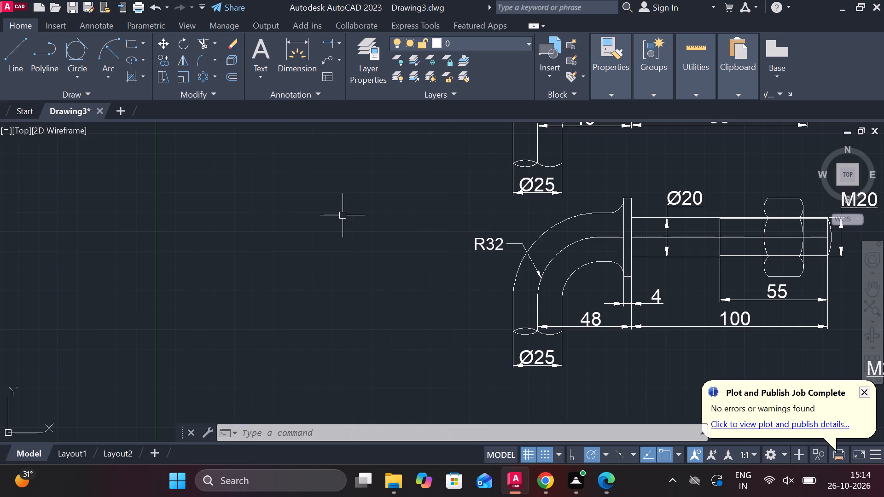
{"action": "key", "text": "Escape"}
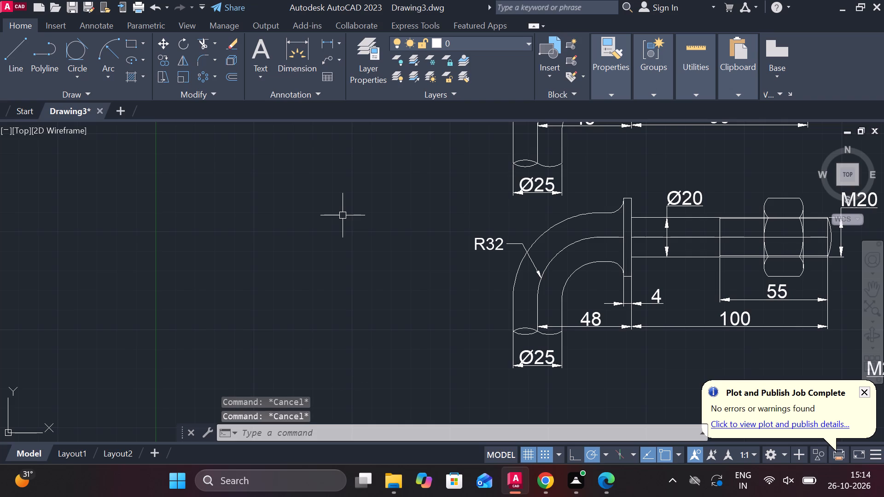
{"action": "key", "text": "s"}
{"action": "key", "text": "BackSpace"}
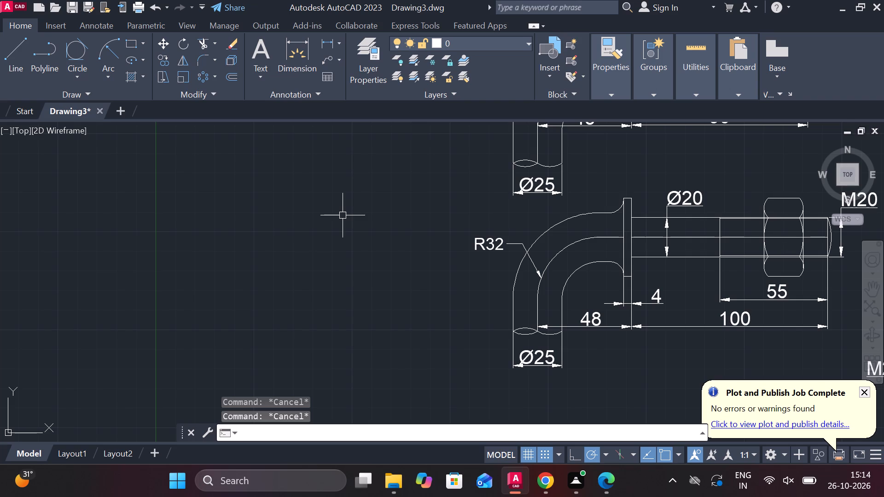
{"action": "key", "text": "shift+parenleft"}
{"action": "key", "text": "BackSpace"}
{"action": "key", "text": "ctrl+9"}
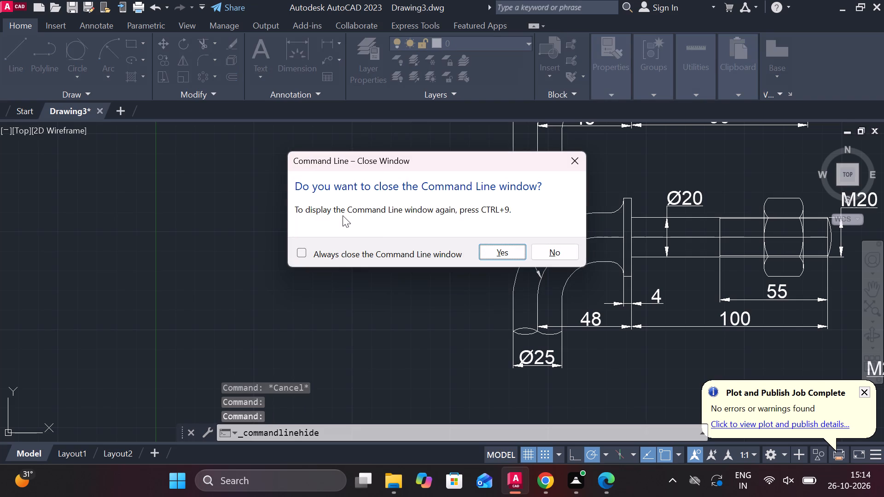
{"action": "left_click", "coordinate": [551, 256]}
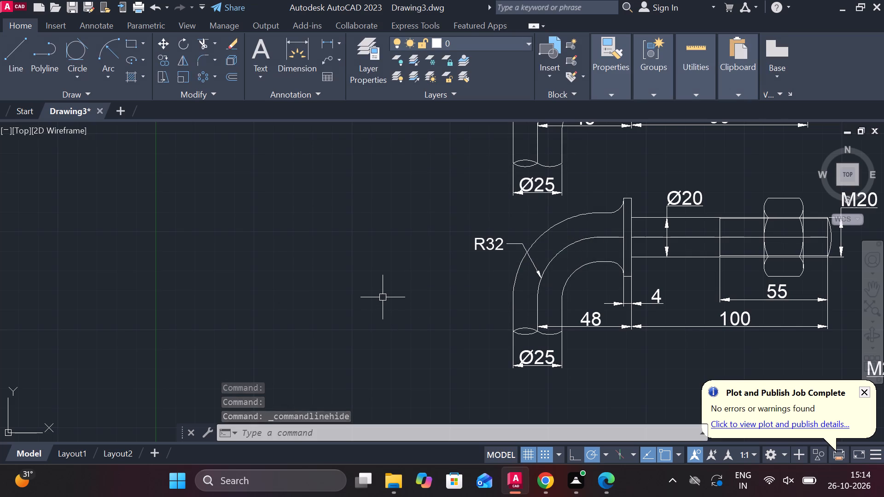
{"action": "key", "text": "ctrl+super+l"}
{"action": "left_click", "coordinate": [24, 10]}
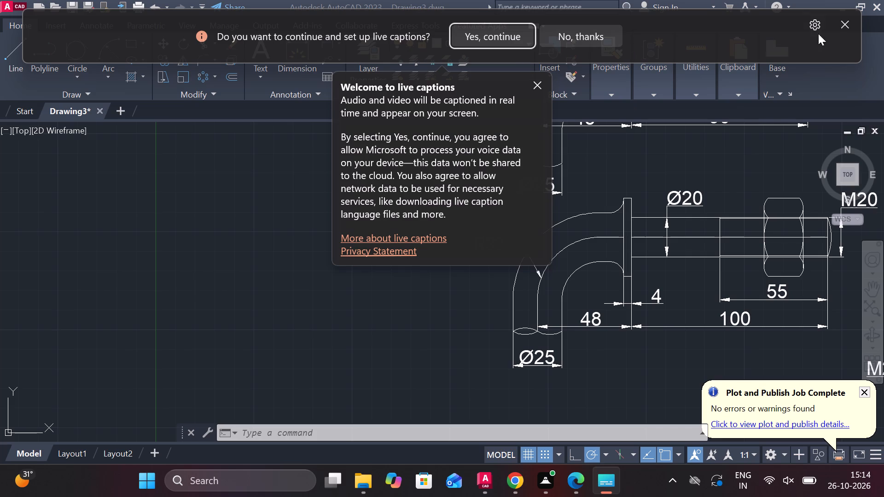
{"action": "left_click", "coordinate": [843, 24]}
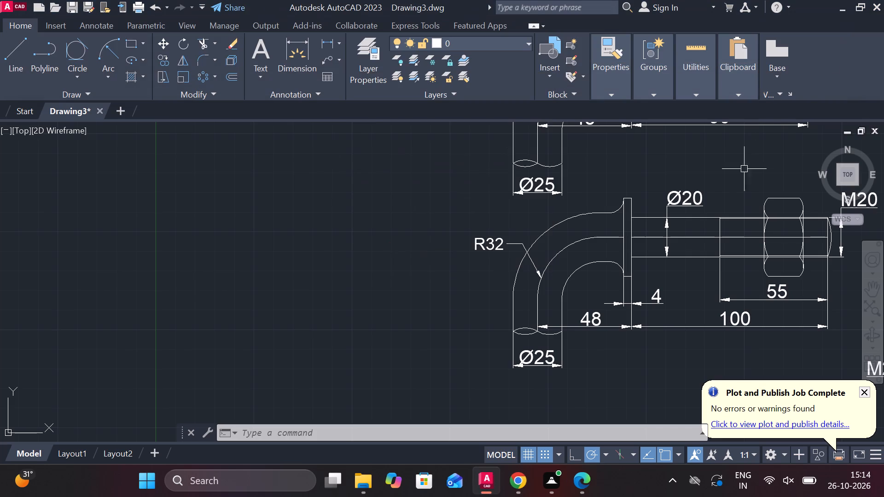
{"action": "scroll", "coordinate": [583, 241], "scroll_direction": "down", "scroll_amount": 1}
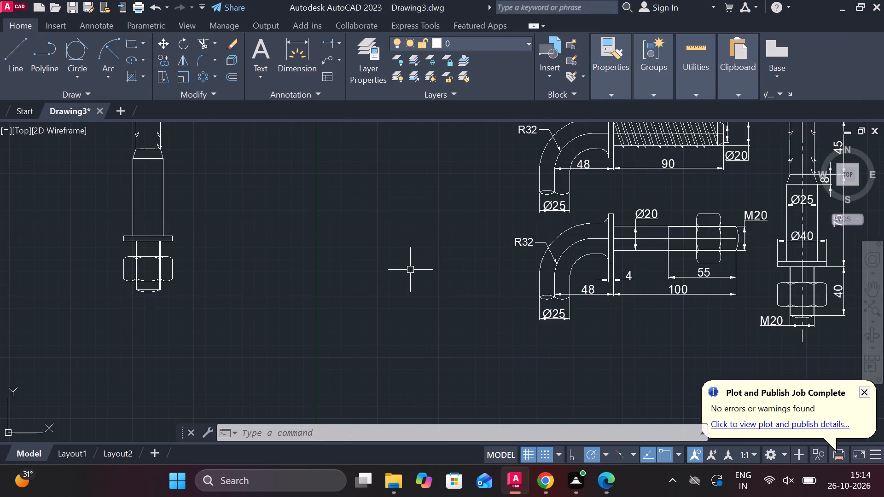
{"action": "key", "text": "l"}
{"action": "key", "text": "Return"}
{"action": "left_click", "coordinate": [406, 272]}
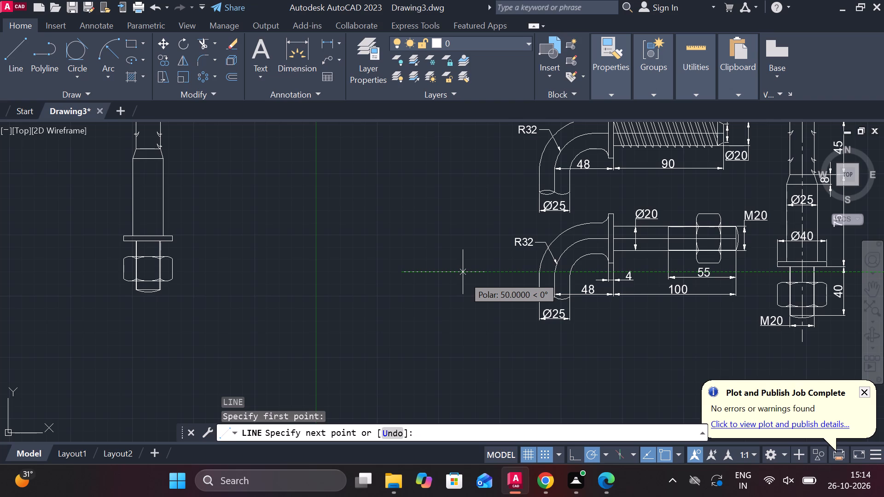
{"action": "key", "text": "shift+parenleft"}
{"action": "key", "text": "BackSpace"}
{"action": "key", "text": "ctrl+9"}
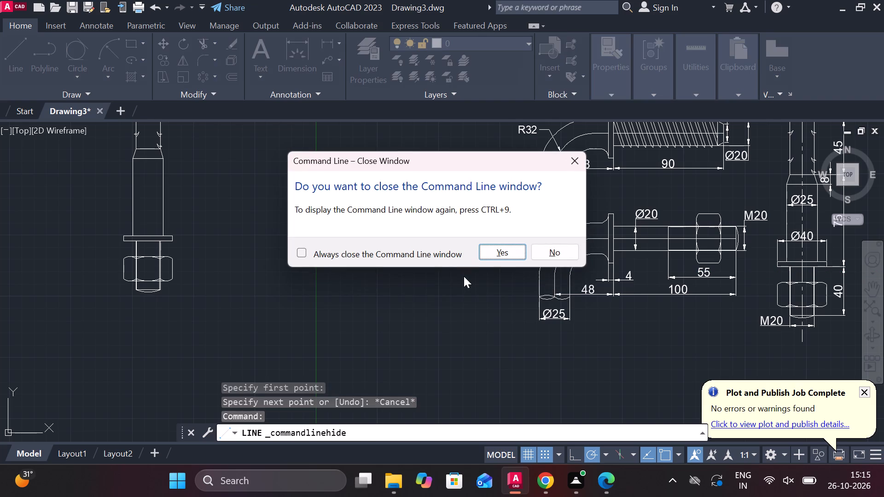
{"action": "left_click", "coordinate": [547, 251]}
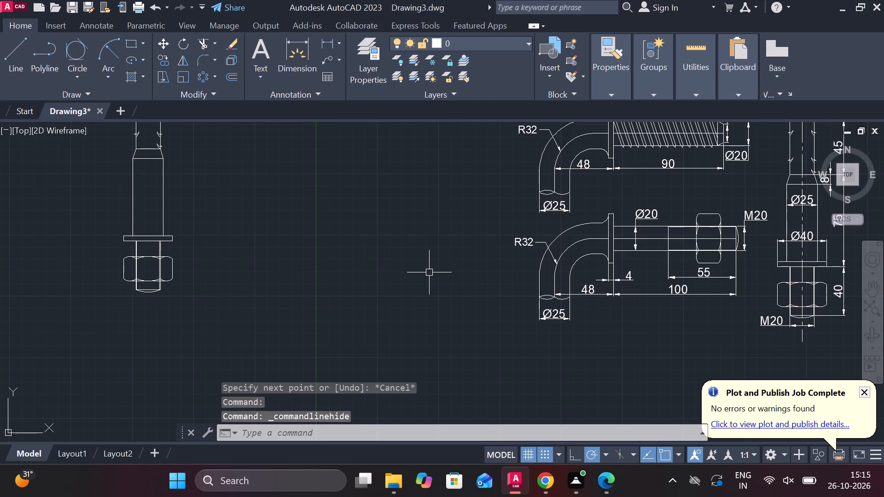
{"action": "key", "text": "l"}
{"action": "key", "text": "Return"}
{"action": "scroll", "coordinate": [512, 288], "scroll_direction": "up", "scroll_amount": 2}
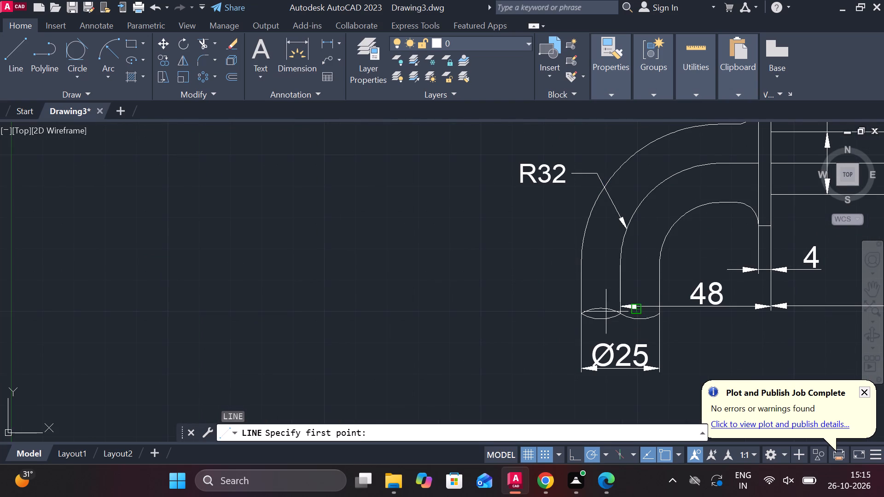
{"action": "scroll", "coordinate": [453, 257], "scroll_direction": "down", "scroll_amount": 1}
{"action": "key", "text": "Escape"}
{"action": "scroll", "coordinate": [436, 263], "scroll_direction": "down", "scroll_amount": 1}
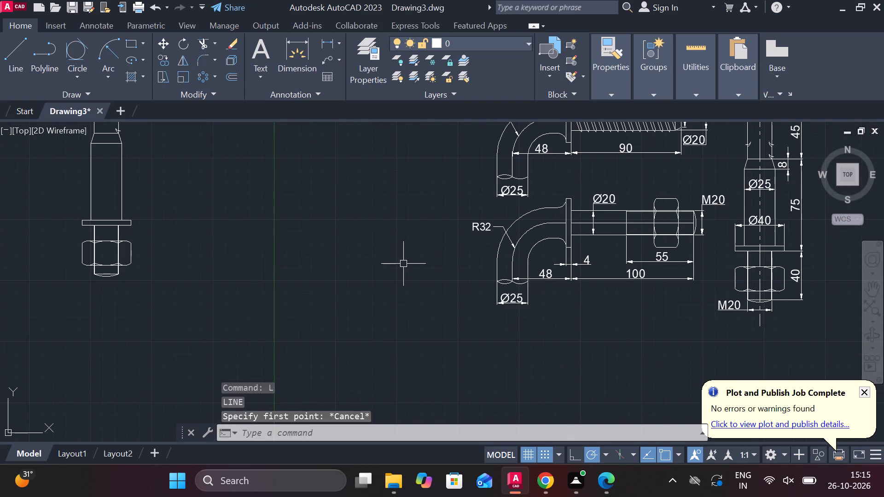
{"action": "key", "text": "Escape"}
Examine the partly drawn bent bolt against the dimensioned reference supports with the R32 bend.
{"action": "scroll", "coordinate": [415, 260], "scroll_direction": "down", "scroll_amount": 2}
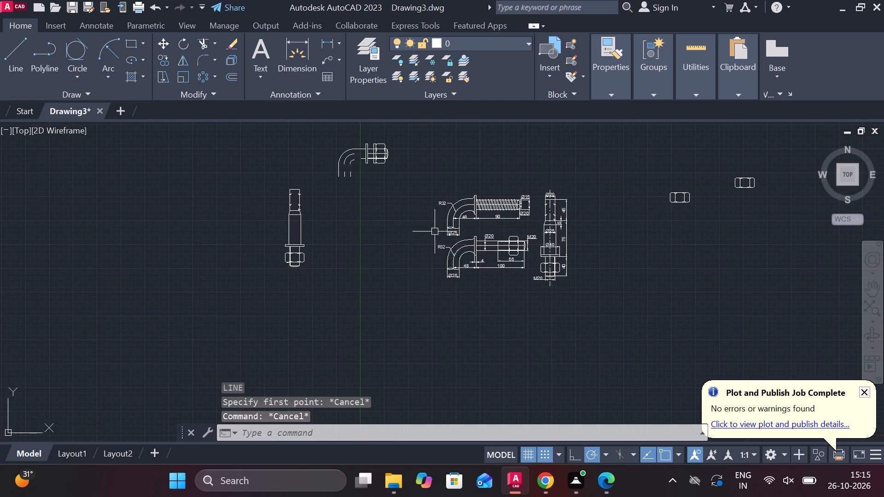
{"action": "scroll", "coordinate": [360, 157], "scroll_direction": "up", "scroll_amount": 5}
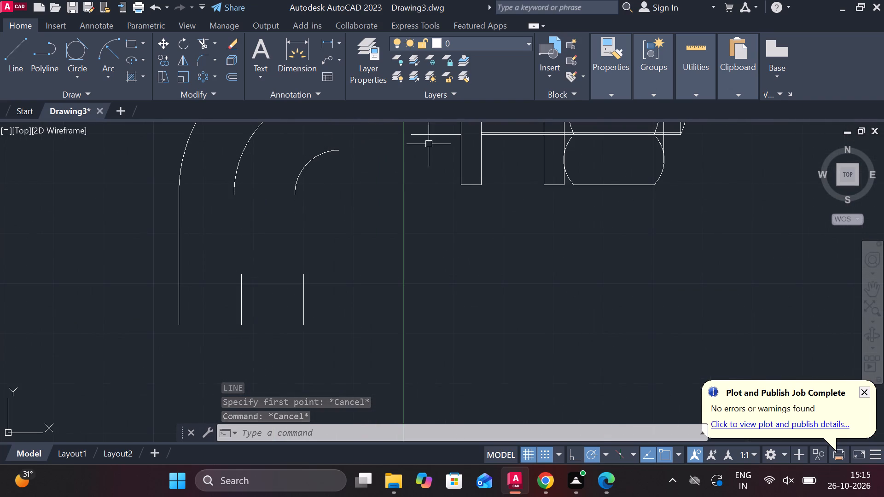
{"action": "scroll", "coordinate": [454, 179], "scroll_direction": "down", "scroll_amount": 1}
{"action": "scroll", "coordinate": [537, 232], "scroll_direction": "down", "scroll_amount": 3}
{"action": "scroll", "coordinate": [536, 231], "scroll_direction": "up", "scroll_amount": 2}
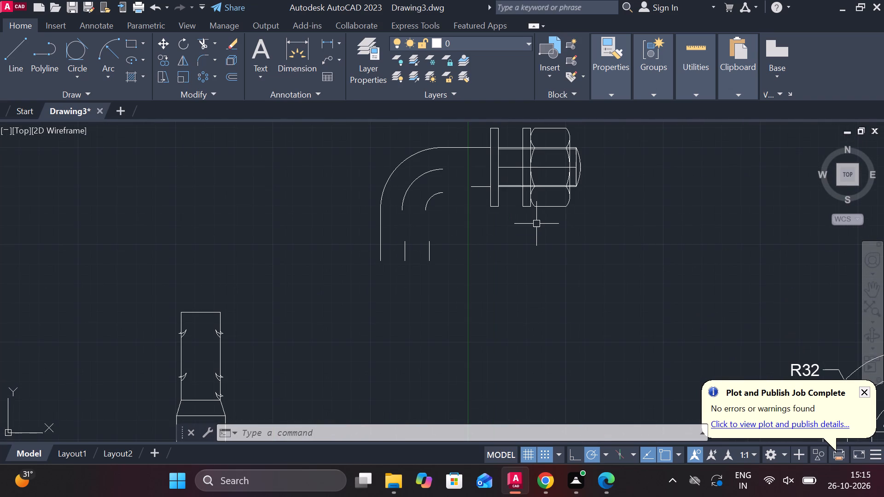
{"action": "scroll", "coordinate": [536, 223], "scroll_direction": "down", "scroll_amount": 1}
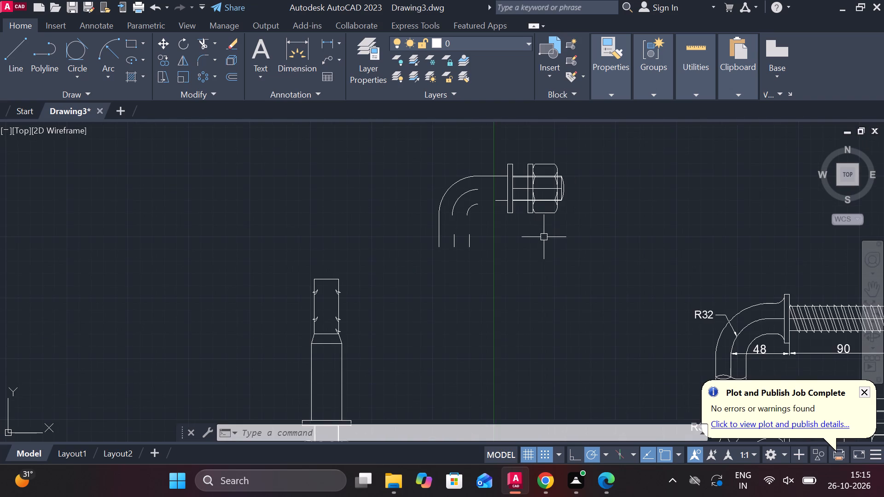
{"action": "scroll", "coordinate": [544, 238], "scroll_direction": "down", "scroll_amount": 2}
{"action": "middle_click_drag", "start_coordinate": [527, 269], "coordinate": [471, 249]}
{"action": "scroll", "coordinate": [582, 265], "scroll_direction": "up", "scroll_amount": 3}
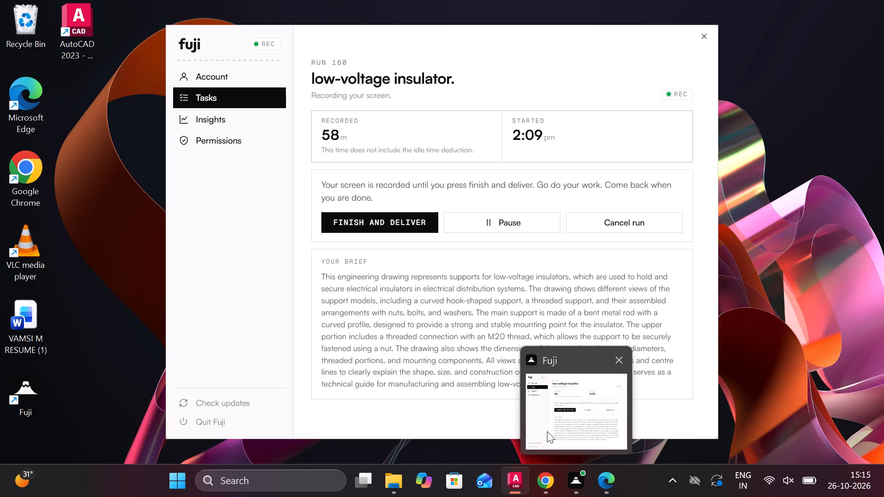
{"action": "scroll", "coordinate": [549, 238], "scroll_direction": "down", "scroll_amount": 1}
{"action": "scroll", "coordinate": [426, 232], "scroll_direction": "up", "scroll_amount": 2}
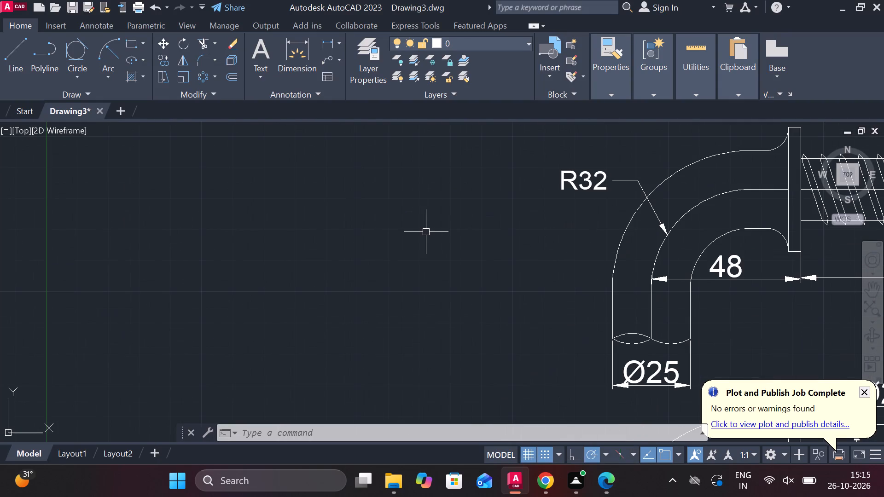
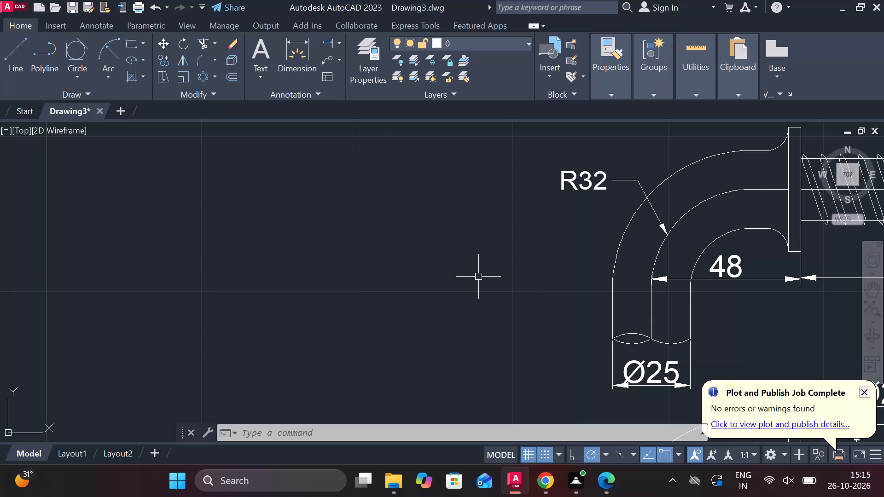
Turn off snap mode for the drawing.
{"action": "key", "text": "ctrl+b"}
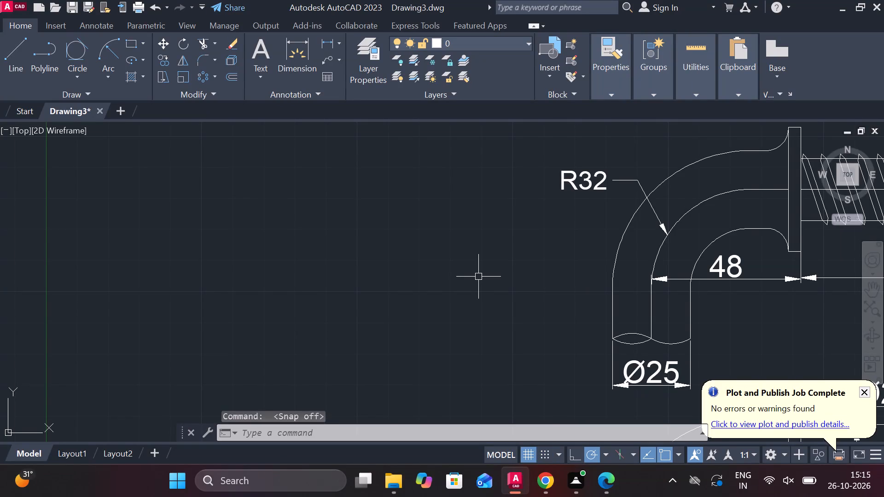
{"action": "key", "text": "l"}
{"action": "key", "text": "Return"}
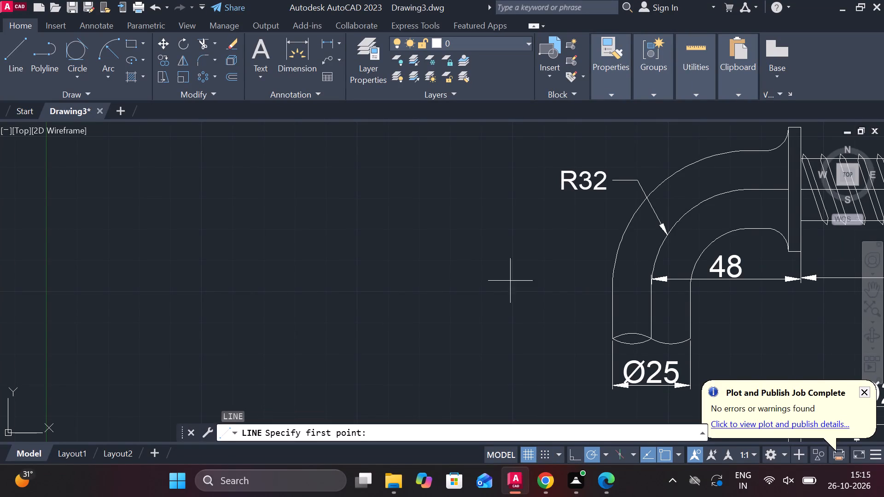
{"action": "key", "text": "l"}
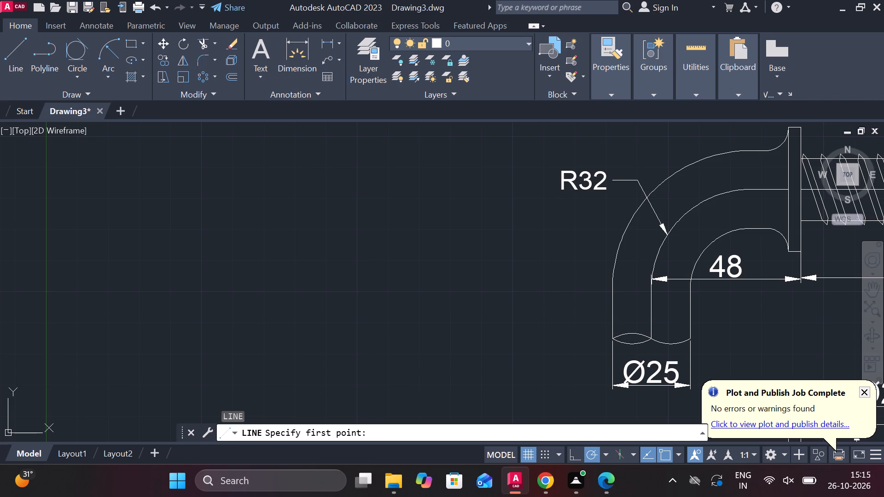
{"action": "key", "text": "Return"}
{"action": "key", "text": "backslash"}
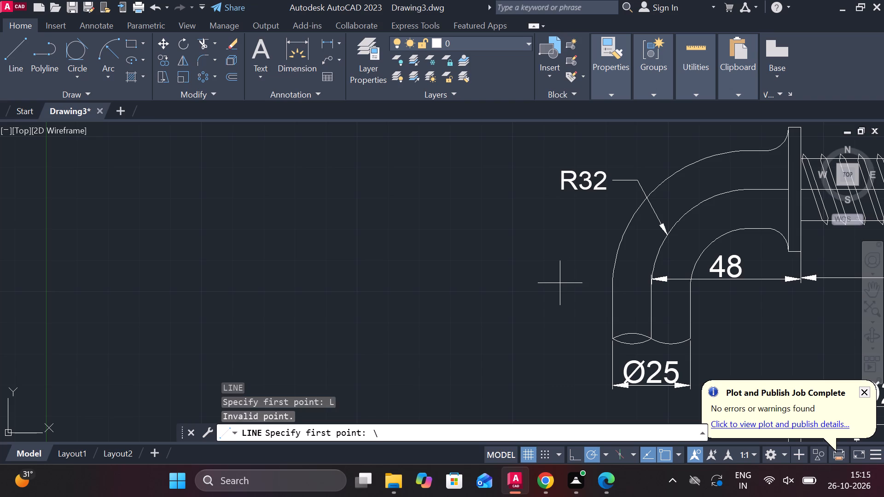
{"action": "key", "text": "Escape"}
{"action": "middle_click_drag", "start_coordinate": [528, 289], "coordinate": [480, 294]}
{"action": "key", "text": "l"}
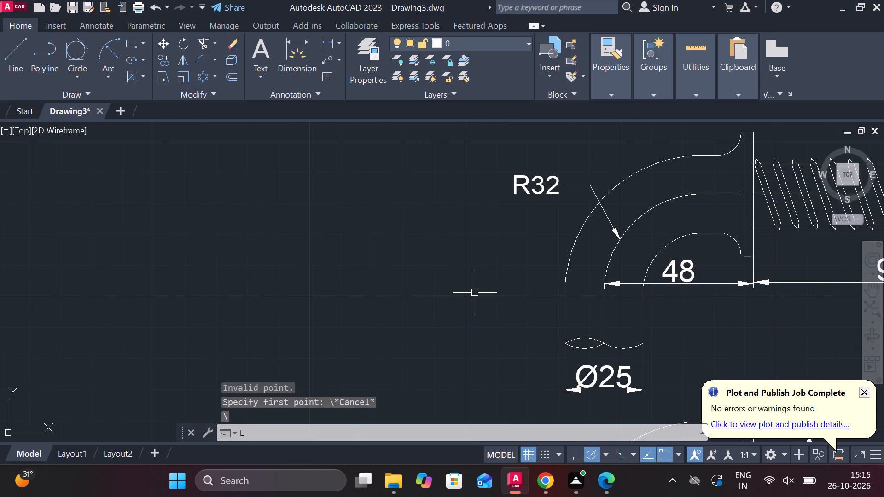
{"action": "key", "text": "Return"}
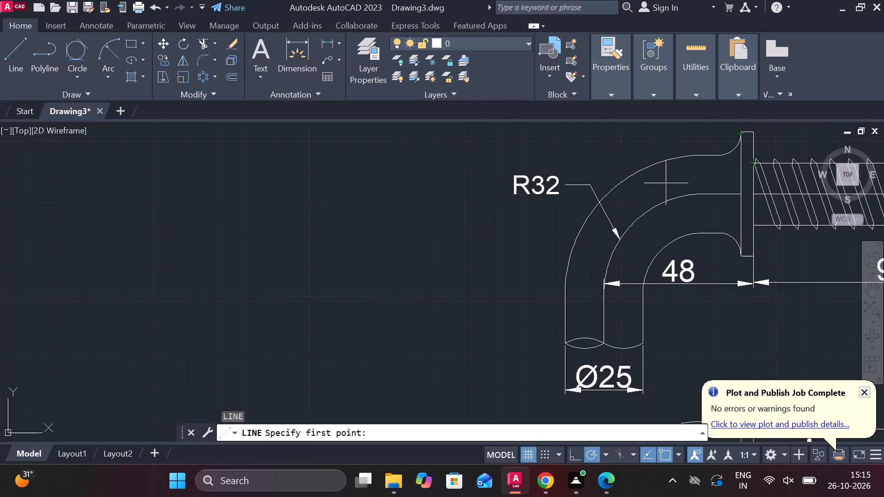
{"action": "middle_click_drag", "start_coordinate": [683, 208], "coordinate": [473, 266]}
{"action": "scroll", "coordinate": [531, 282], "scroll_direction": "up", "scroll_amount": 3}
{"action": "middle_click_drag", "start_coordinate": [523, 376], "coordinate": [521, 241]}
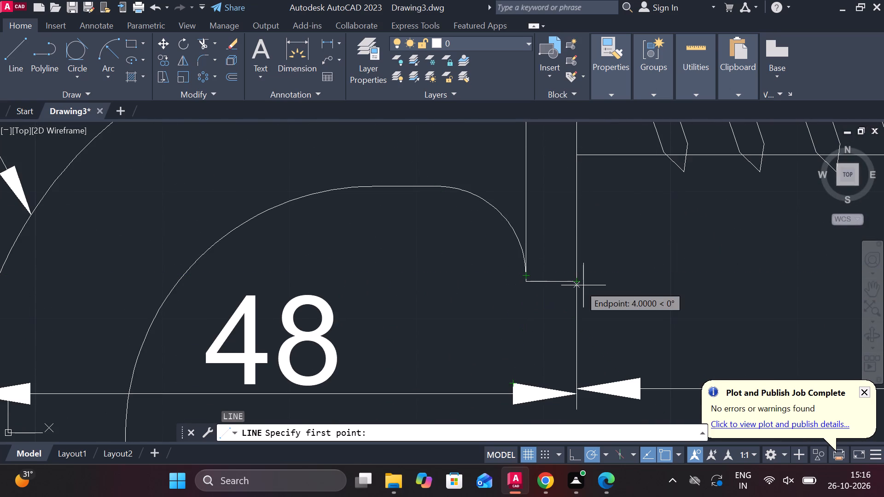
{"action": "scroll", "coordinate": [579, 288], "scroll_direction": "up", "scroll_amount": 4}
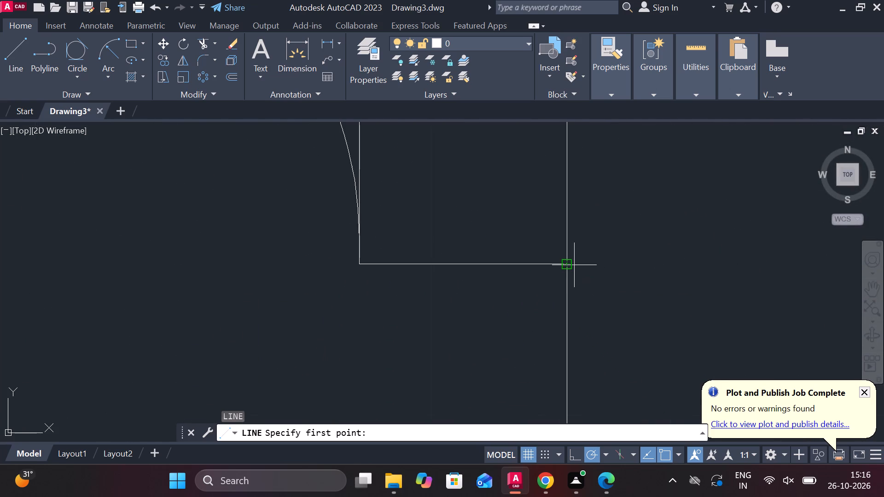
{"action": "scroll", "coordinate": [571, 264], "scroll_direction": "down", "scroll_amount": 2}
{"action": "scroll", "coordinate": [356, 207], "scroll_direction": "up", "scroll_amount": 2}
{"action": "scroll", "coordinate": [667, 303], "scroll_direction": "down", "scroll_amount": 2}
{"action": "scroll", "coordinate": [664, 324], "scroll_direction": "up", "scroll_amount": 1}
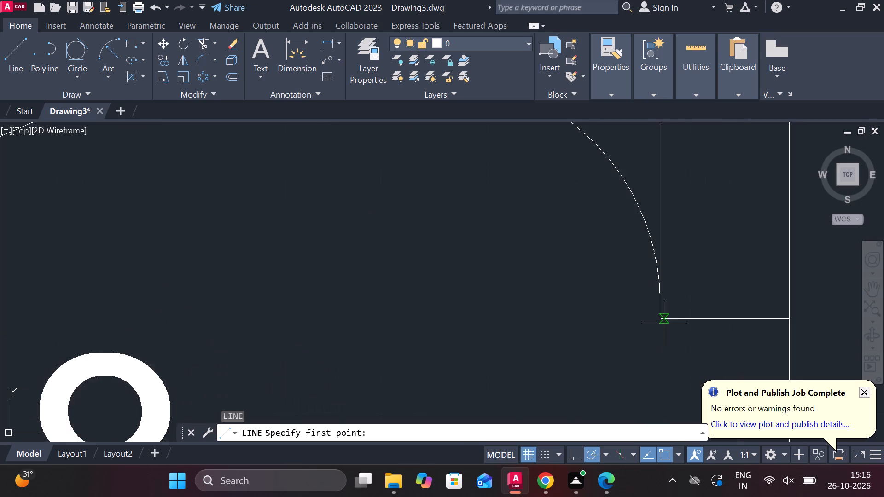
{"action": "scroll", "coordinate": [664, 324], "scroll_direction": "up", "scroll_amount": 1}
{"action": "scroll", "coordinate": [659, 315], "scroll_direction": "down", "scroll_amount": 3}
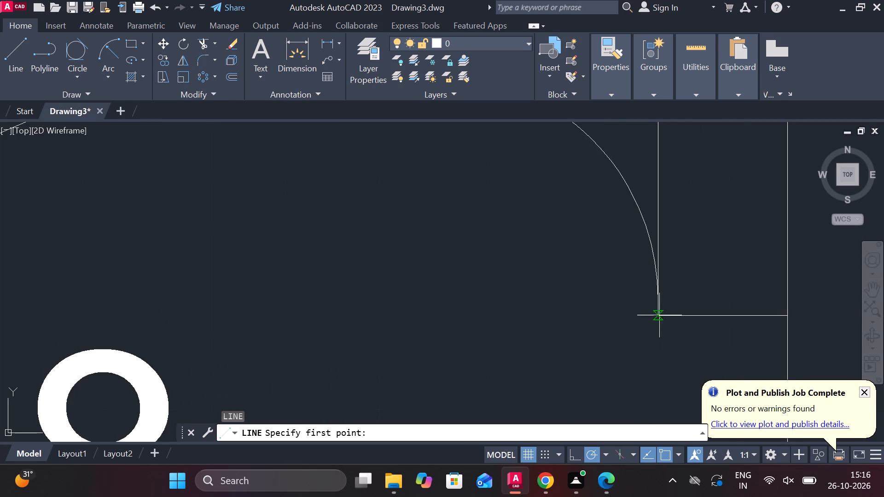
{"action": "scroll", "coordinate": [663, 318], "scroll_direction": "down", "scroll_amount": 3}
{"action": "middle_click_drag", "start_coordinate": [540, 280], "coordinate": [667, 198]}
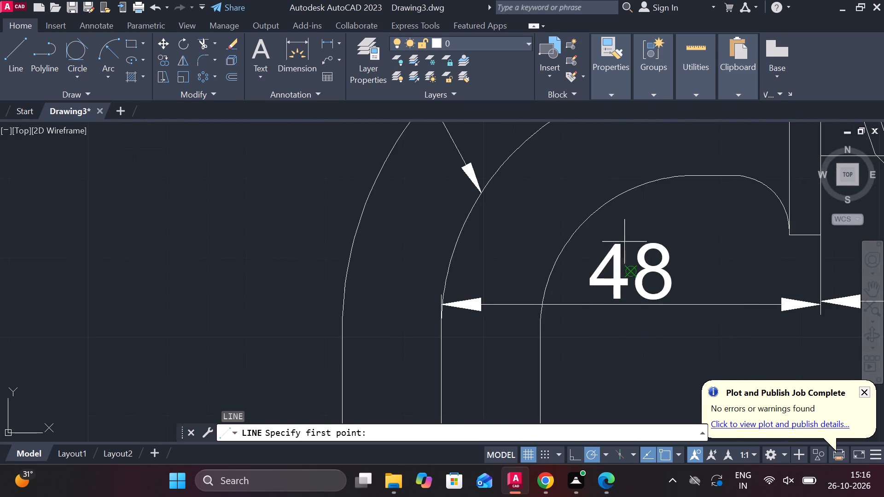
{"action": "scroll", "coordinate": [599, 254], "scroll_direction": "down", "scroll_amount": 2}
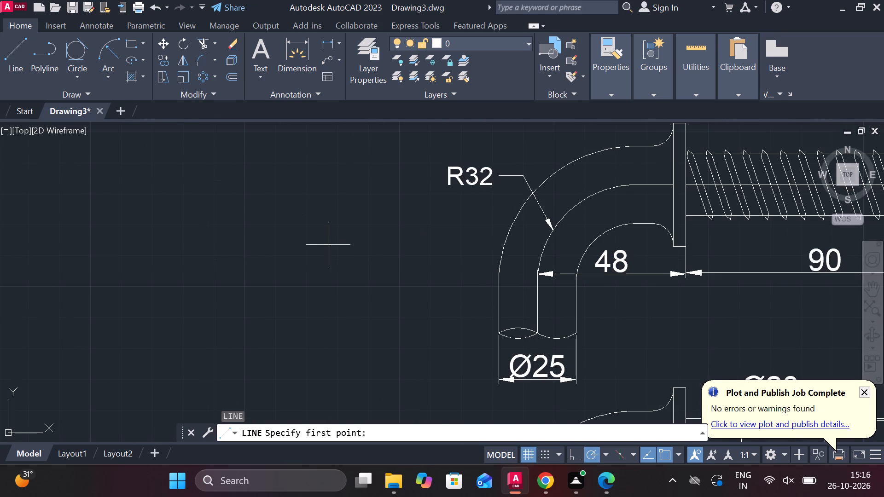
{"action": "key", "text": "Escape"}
Set the SNAPMODE system variable to 0.
{"action": "type", "text": "SNAOP"}
{"action": "key", "text": "BackSpace"}
{"action": "key", "text": "BackSpace"}
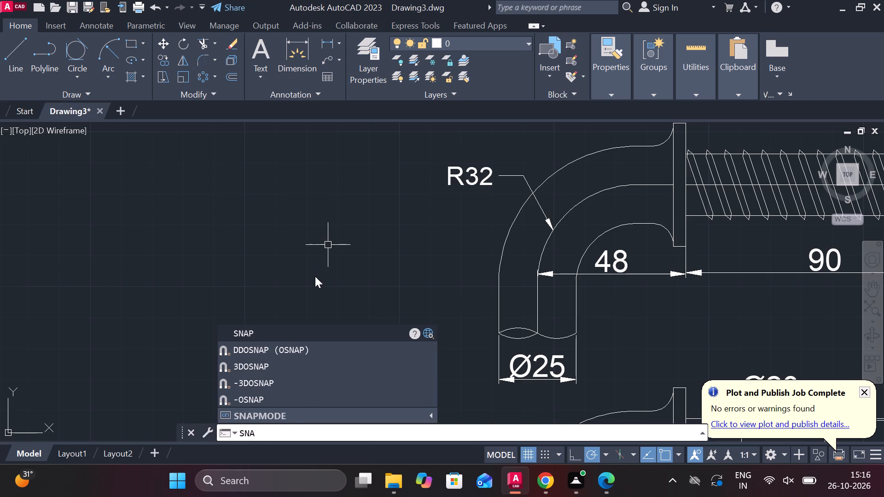
{"action": "left_click", "coordinate": [271, 414]}
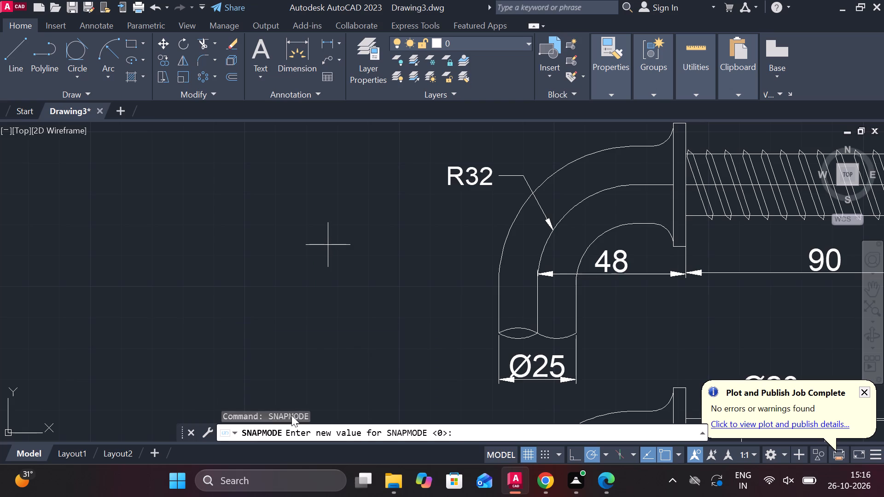
{"action": "key", "text": "0"}
{"action": "key", "text": "Return"}
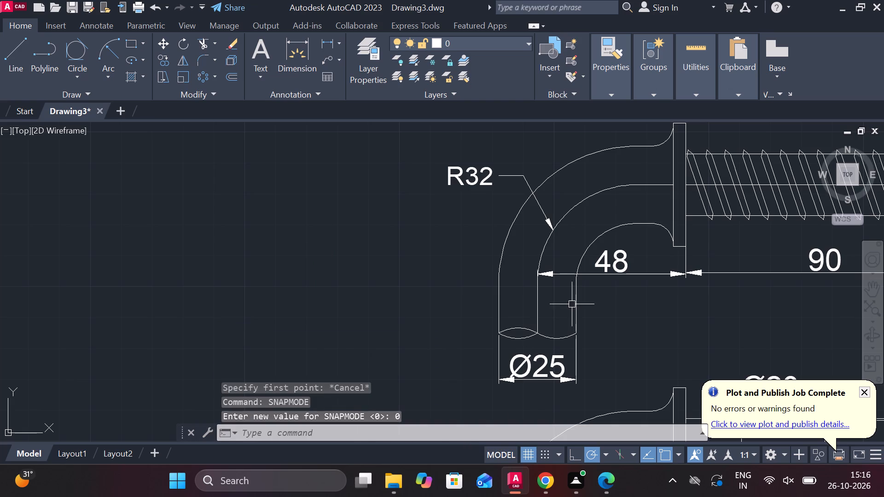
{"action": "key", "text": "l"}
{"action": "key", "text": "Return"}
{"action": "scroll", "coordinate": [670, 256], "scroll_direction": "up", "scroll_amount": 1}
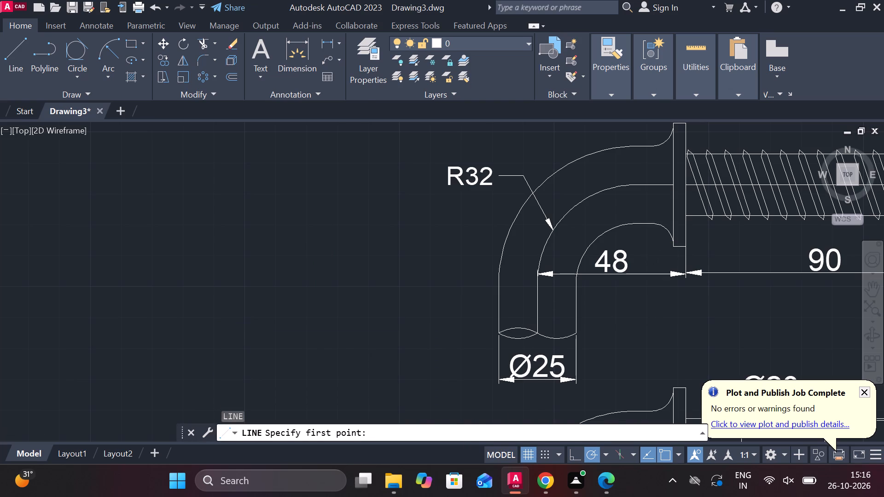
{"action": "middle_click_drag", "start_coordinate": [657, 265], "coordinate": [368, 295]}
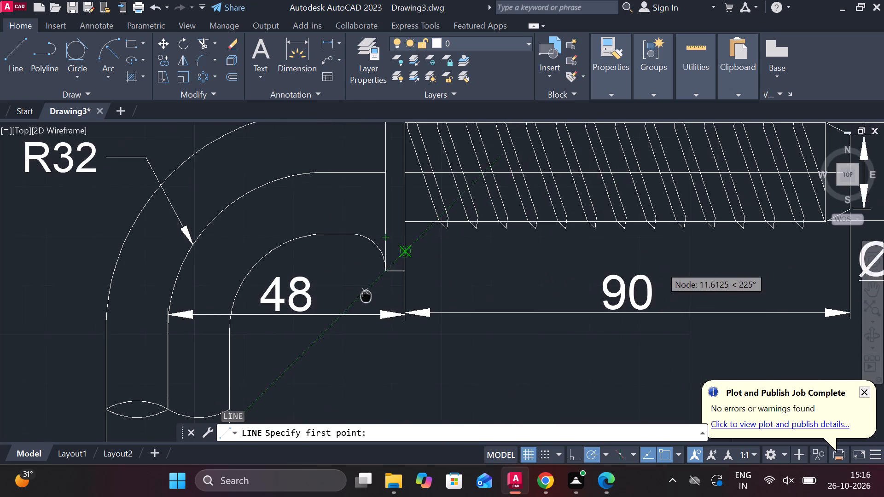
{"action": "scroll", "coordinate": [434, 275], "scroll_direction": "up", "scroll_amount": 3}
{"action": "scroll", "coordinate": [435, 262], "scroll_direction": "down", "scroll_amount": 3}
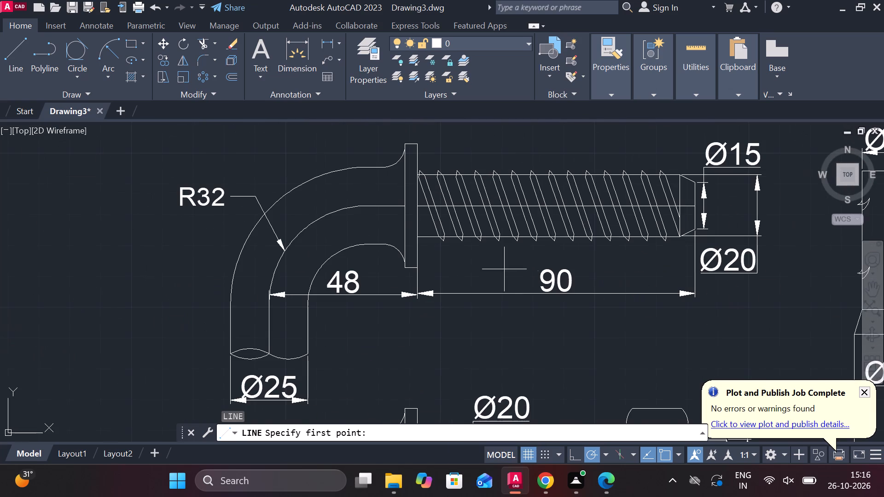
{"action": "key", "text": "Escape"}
Copy the R32 reference bend's three curves and flange from the centreline's flange end to the empty space below the partly drawn bolt.
{"action": "scroll", "coordinate": [535, 346], "scroll_direction": "down", "scroll_amount": 2}
{"action": "scroll", "coordinate": [462, 317], "scroll_direction": "up", "scroll_amount": 2}
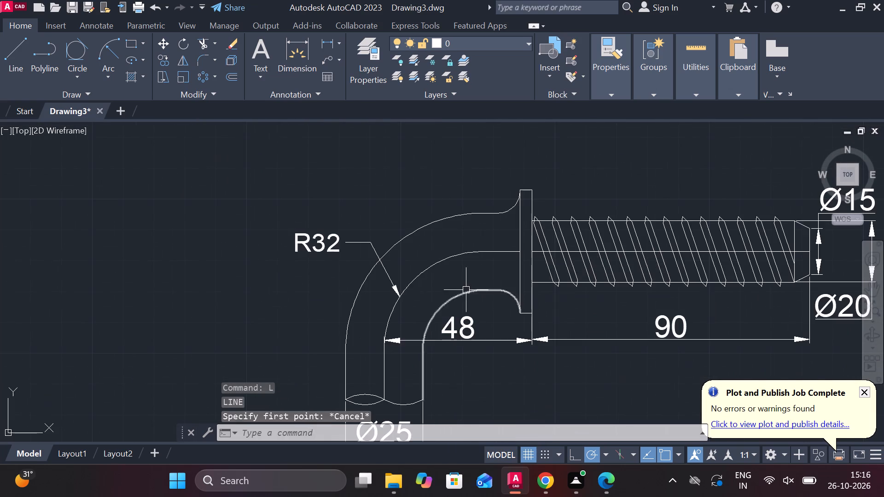
{"action": "left_click", "coordinate": [469, 291]}
{"action": "left_click", "coordinate": [448, 259]}
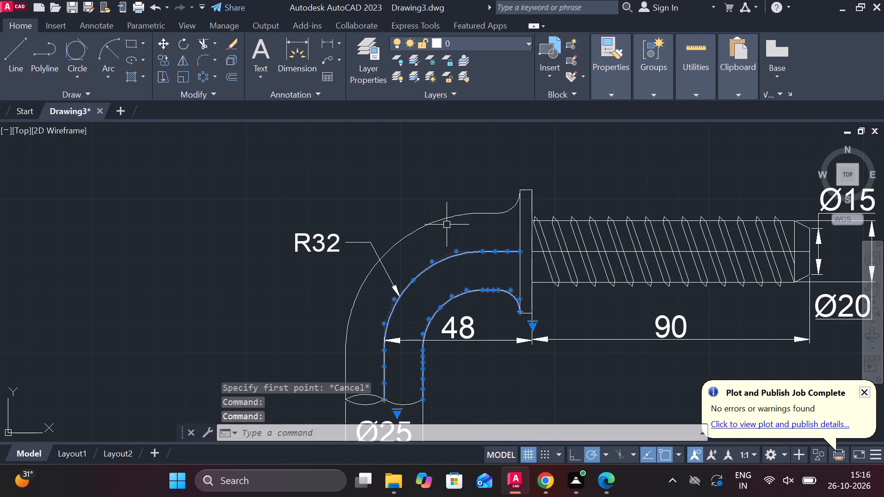
{"action": "left_click", "coordinate": [444, 221]}
{"action": "key", "text": "c"}
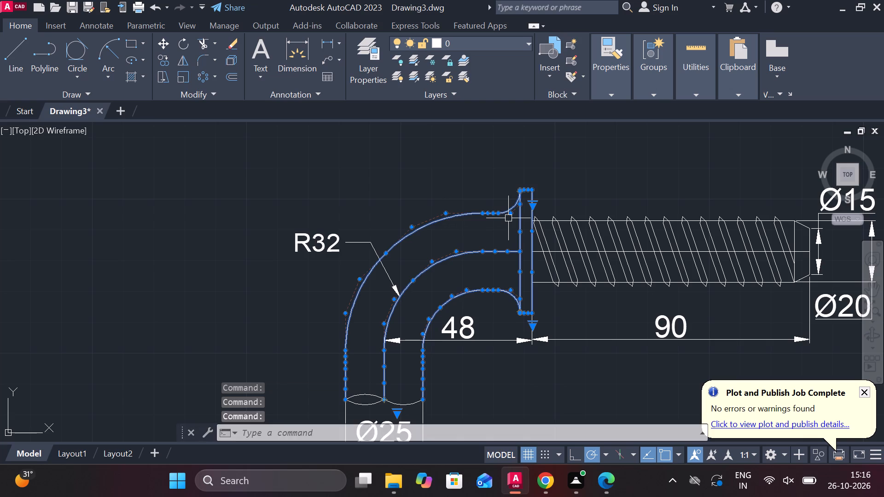
{"action": "key", "text": "o"}
{"action": "key", "text": "Return"}
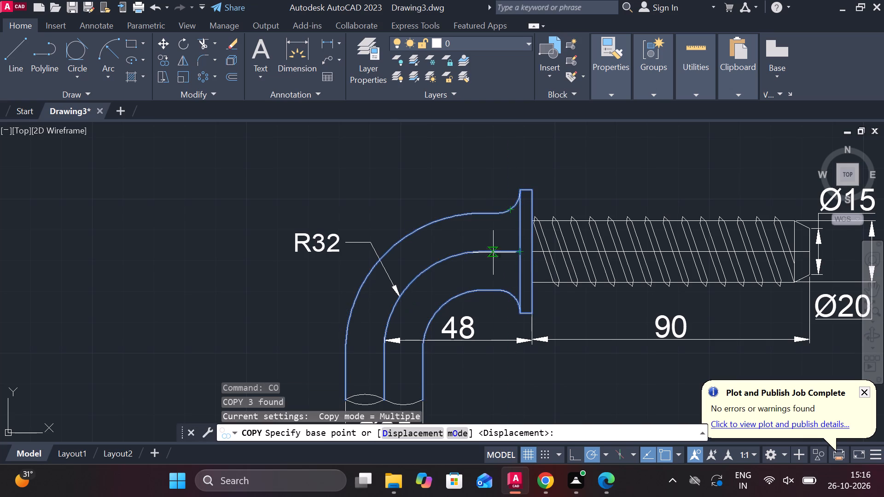
{"action": "left_click", "coordinate": [518, 253]}
{"action": "scroll", "coordinate": [505, 215], "scroll_direction": "down", "scroll_amount": 1}
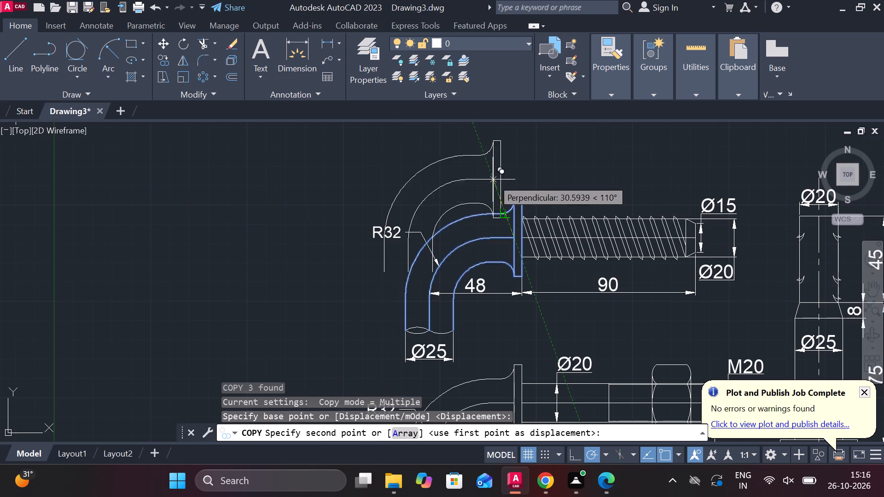
{"action": "middle_click_drag", "start_coordinate": [497, 179], "coordinate": [536, 301]}
{"action": "scroll", "coordinate": [523, 182], "scroll_direction": "down", "scroll_amount": 2}
{"action": "middle_click_drag", "start_coordinate": [525, 188], "coordinate": [535, 213]}
{"action": "scroll", "coordinate": [366, 185], "scroll_direction": "up", "scroll_amount": 3}
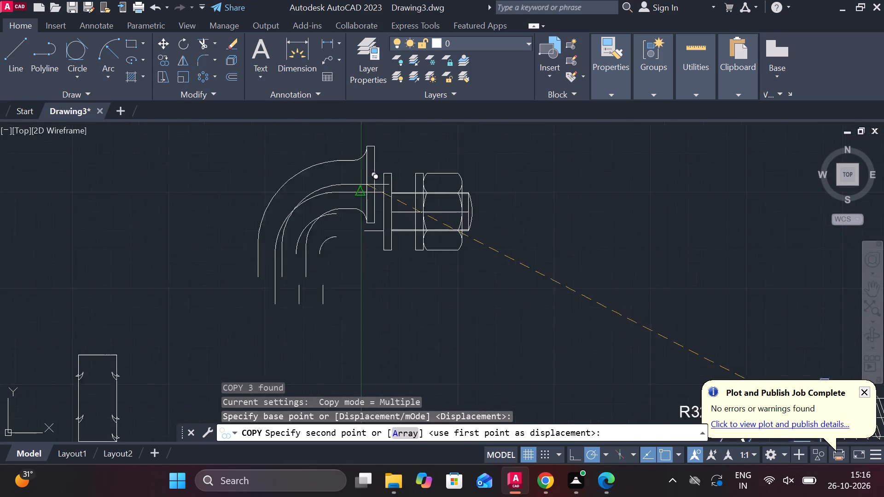
{"action": "scroll", "coordinate": [388, 234], "scroll_direction": "up", "scroll_amount": 3}
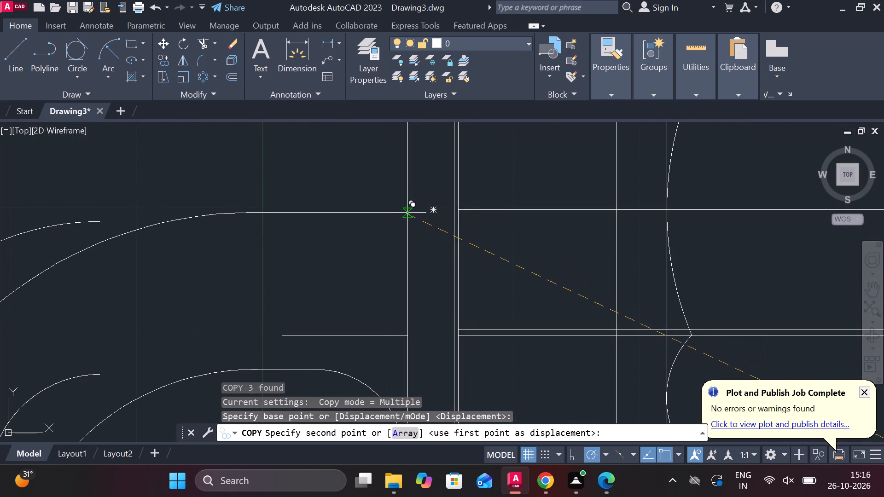
{"action": "scroll", "coordinate": [437, 212], "scroll_direction": "down", "scroll_amount": 2}
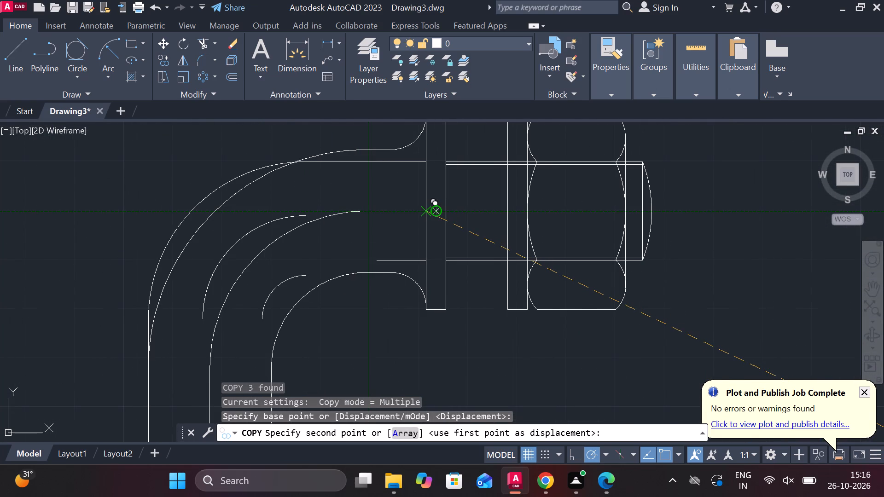
{"action": "scroll", "coordinate": [427, 244], "scroll_direction": "down", "scroll_amount": 2}
{"action": "middle_click_drag", "start_coordinate": [433, 271], "coordinate": [427, 174]}
{"action": "left_click", "coordinate": [442, 273]}
{"action": "key", "text": "Escape"}
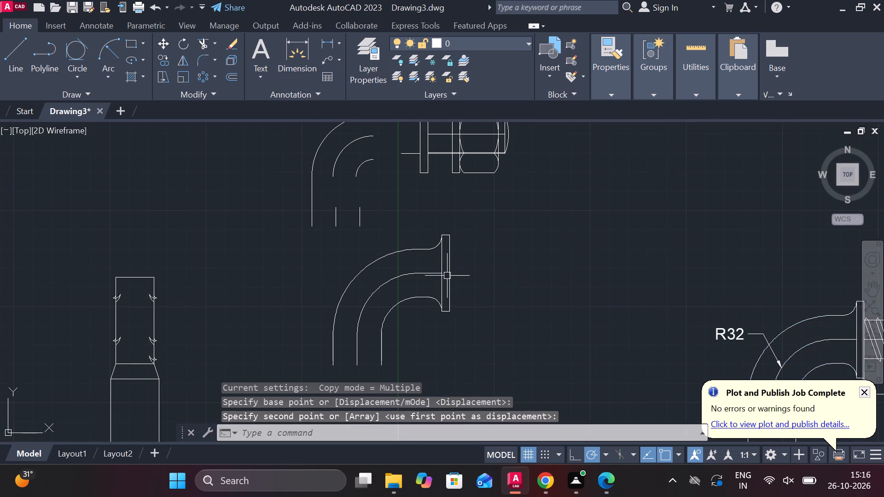
Erase the partly drawn bolt's three bend arcs, its leg lines and the horizontal lines running to the old flange.
{"action": "middle_click_drag", "start_coordinate": [440, 242], "coordinate": [474, 301]}
{"action": "left_click_drag", "start_coordinate": [438, 260], "coordinate": [431, 256]}
{"action": "left_click", "coordinate": [339, 177]}
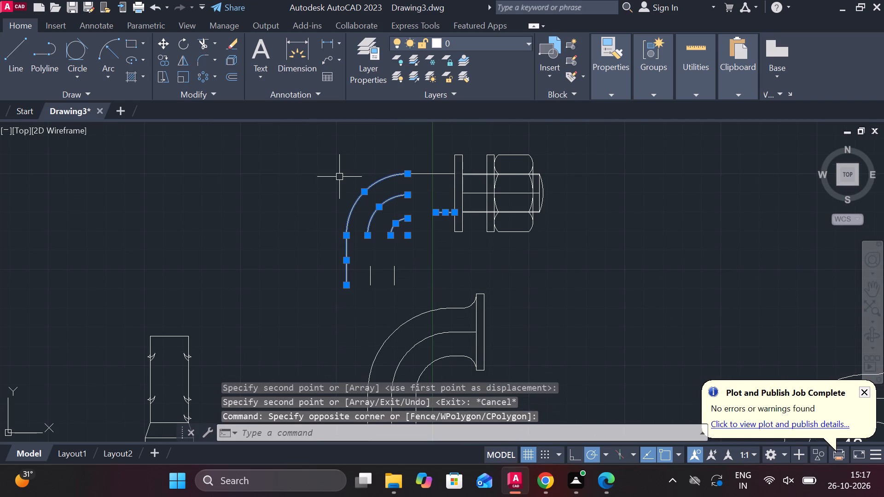
{"action": "type", "text": "E"}
{"action": "key", "text": "space"}
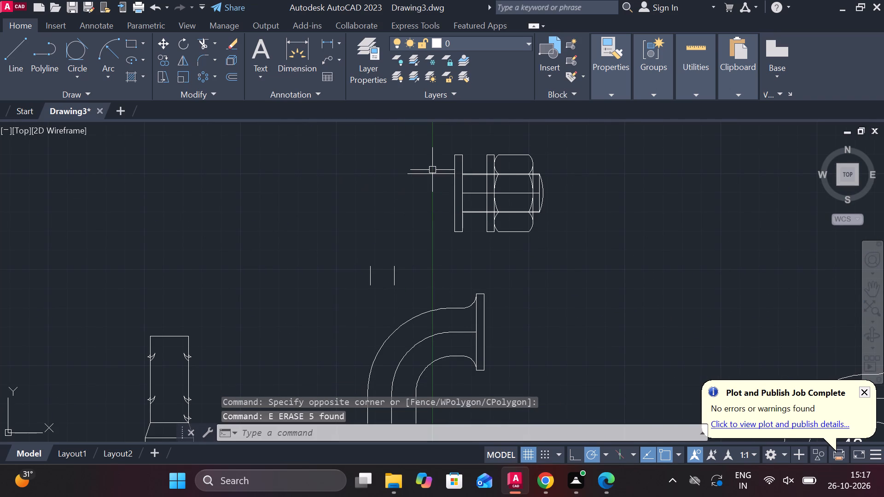
{"action": "left_click", "coordinate": [431, 171]}
{"action": "left_click_drag", "start_coordinate": [416, 277], "coordinate": [387, 274]}
{"action": "left_click", "coordinate": [356, 266]}
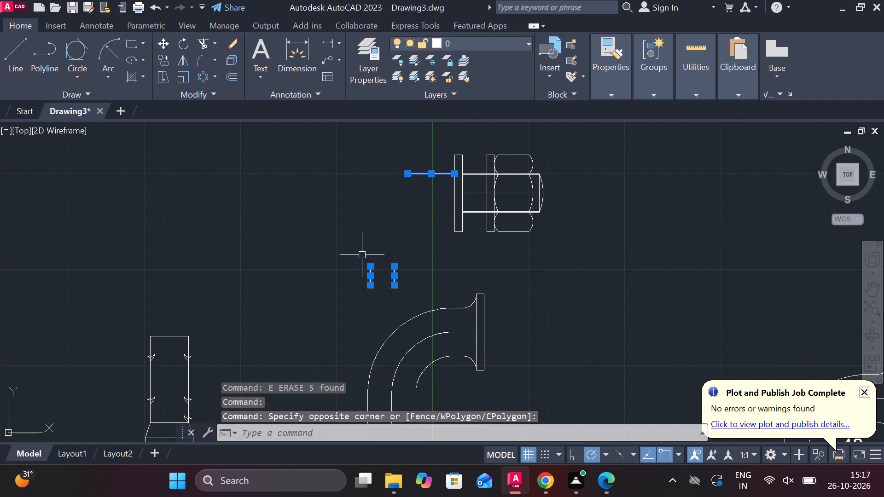
{"action": "type", "text": "E"}
{"action": "key", "text": "space"}
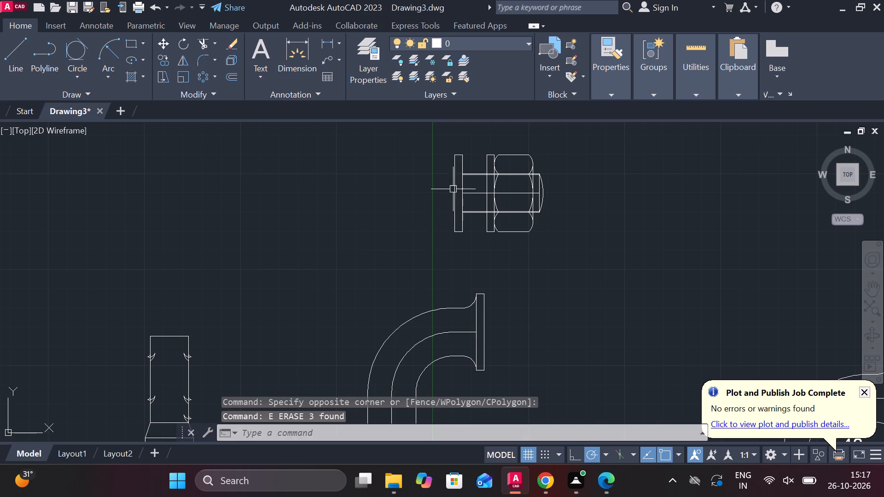
Erase the old flange rectangle at the start of the nutted shank.
{"action": "left_click", "coordinate": [454, 186]}
{"action": "type", "text": "E"}
{"action": "key", "text": "space"}
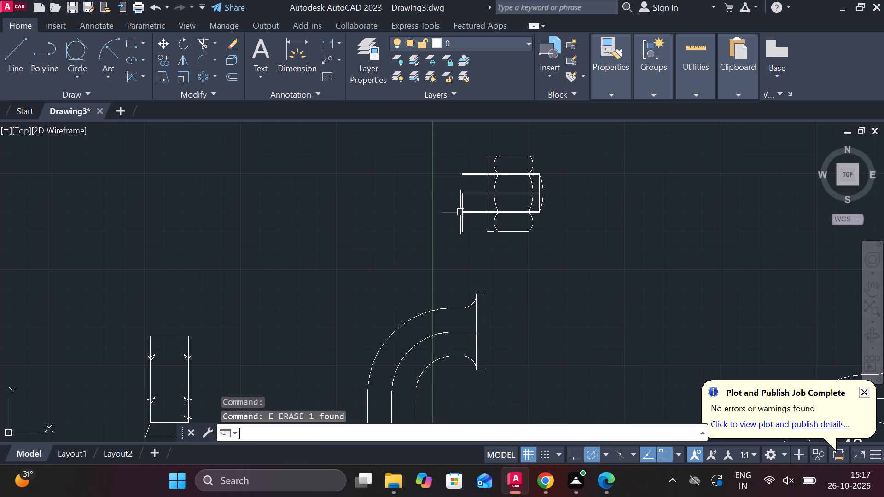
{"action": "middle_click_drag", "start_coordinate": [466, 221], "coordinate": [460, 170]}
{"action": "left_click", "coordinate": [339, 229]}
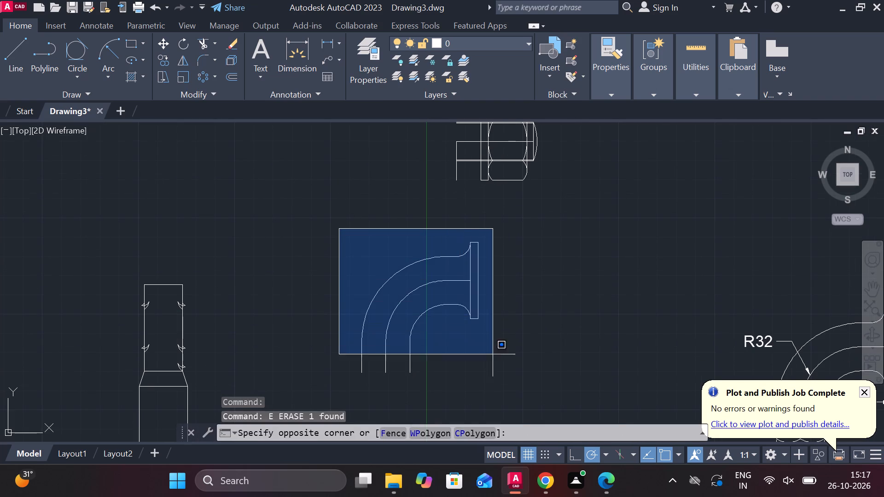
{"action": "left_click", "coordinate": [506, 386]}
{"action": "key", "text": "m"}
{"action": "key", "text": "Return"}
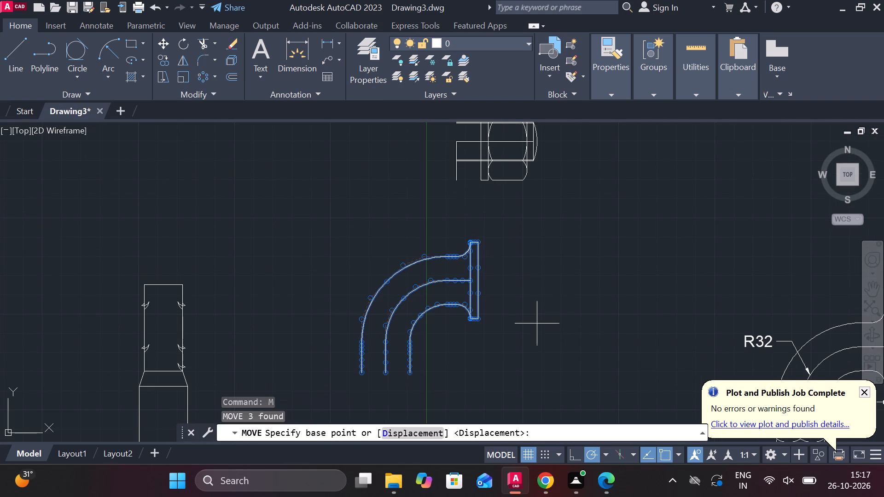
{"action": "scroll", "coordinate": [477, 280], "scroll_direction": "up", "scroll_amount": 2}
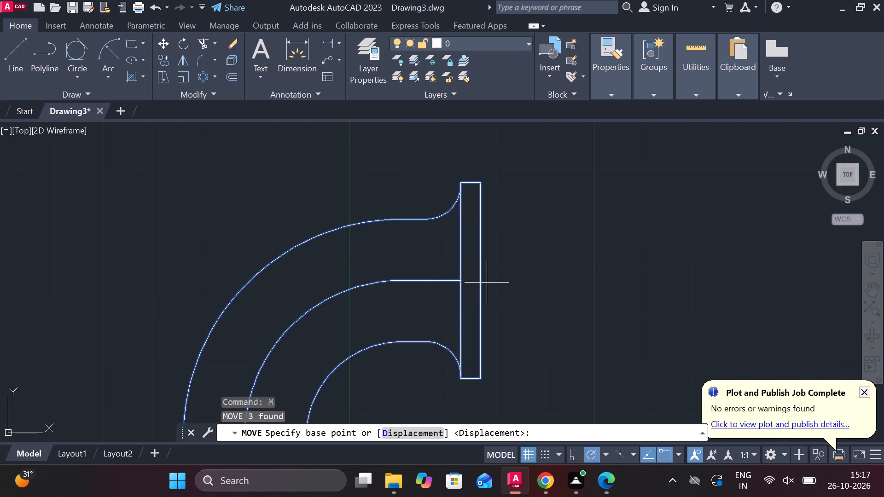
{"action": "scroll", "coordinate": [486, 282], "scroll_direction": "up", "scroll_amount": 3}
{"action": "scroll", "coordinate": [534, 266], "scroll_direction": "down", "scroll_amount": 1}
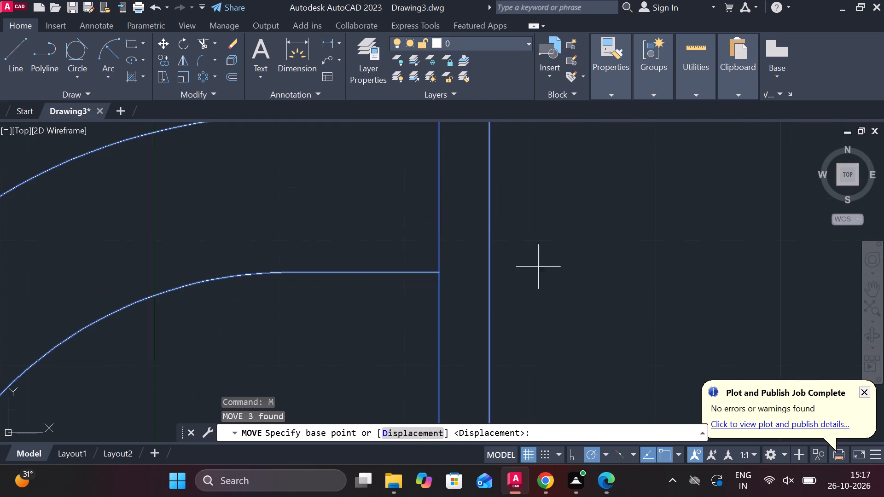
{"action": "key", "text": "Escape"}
Draw a line across the copied flange from the bend centreline's end to the flange's outer face.
{"action": "key", "text": "l"}
{"action": "key", "text": "Return"}
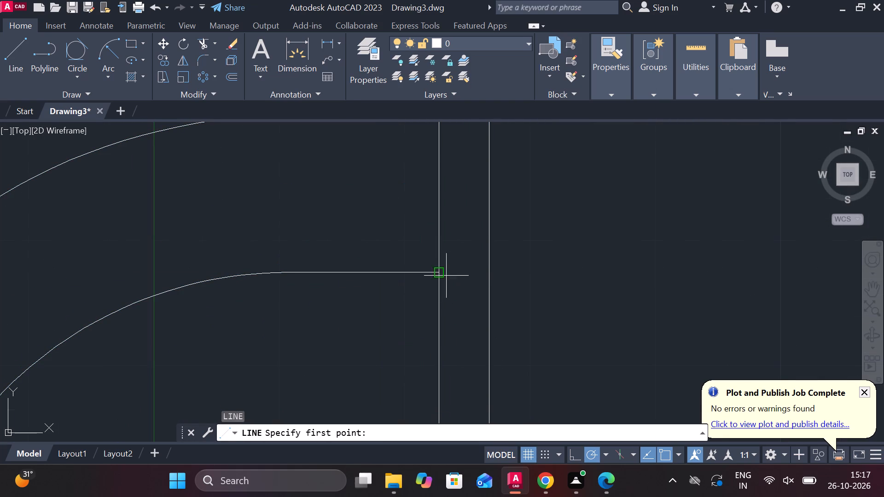
{"action": "left_click", "coordinate": [440, 276]}
{"action": "left_click", "coordinate": [491, 275]}
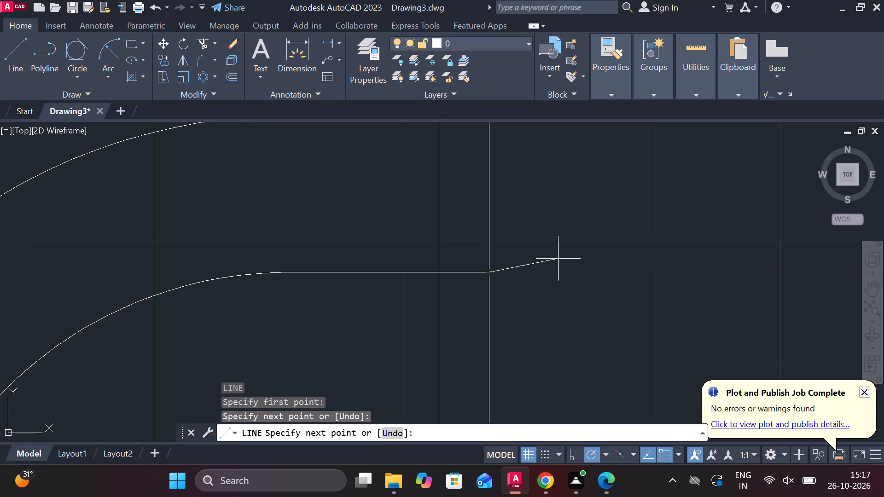
{"action": "scroll", "coordinate": [556, 255], "scroll_direction": "down", "scroll_amount": 3}
{"action": "key", "text": "Escape"}
Move the copied bend and flange from the centreline's end on the outer face to the centreline start of the nutted shank.
{"action": "scroll", "coordinate": [480, 275], "scroll_direction": "down", "scroll_amount": 2}
{"action": "left_click_drag", "start_coordinate": [399, 237], "coordinate": [456, 251]}
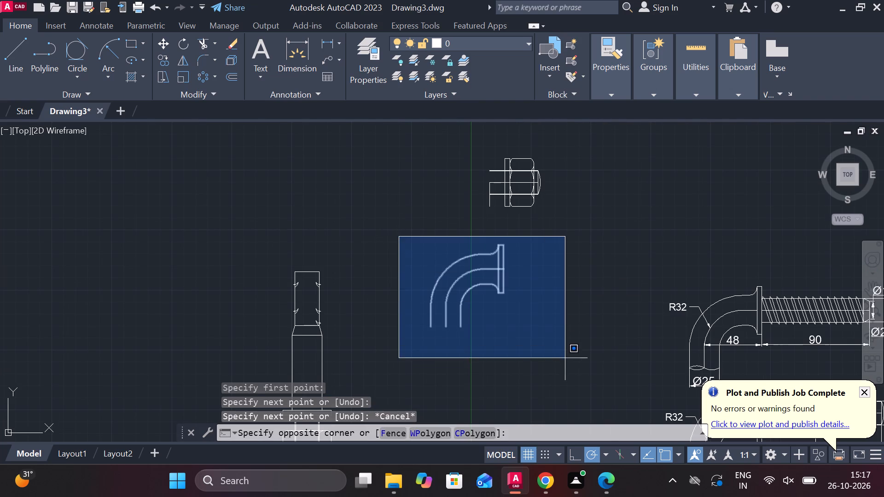
{"action": "left_click", "coordinate": [565, 363]}
{"action": "key", "text": "m"}
{"action": "key", "text": "Return"}
{"action": "scroll", "coordinate": [559, 246], "scroll_direction": "up", "scroll_amount": 2}
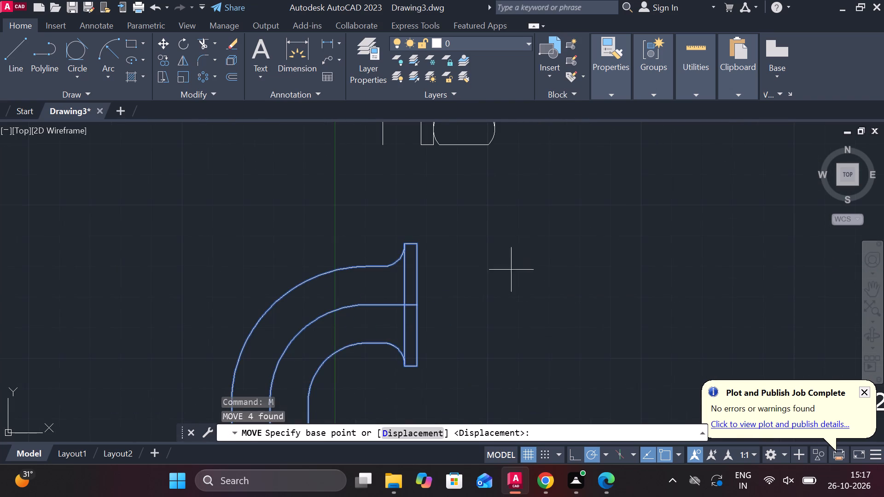
{"action": "left_click", "coordinate": [419, 304]}
{"action": "scroll", "coordinate": [420, 283], "scroll_direction": "down", "scroll_amount": 1}
{"action": "middle_click_drag", "start_coordinate": [436, 267], "coordinate": [456, 373]}
{"action": "scroll", "coordinate": [421, 272], "scroll_direction": "up", "scroll_amount": 3}
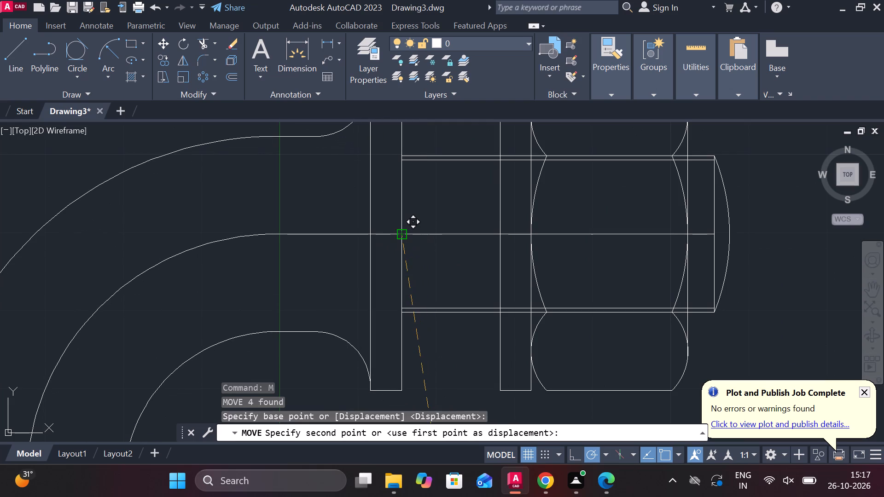
{"action": "left_click", "coordinate": [400, 237]}
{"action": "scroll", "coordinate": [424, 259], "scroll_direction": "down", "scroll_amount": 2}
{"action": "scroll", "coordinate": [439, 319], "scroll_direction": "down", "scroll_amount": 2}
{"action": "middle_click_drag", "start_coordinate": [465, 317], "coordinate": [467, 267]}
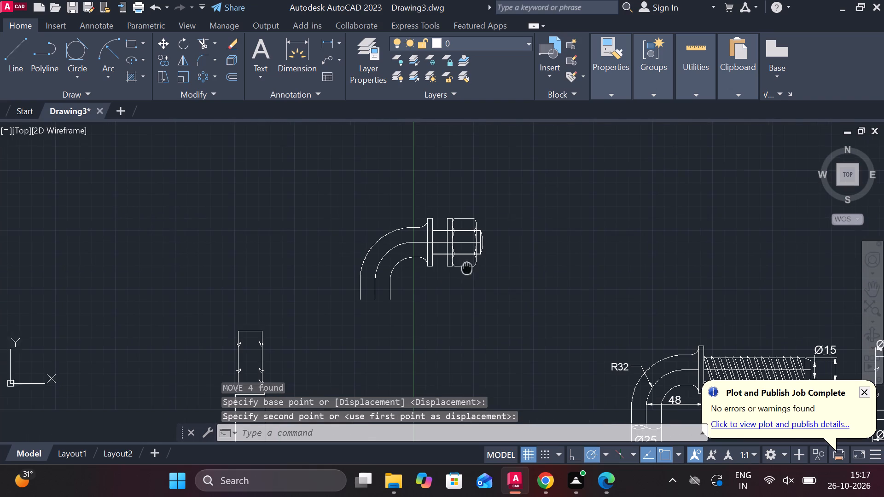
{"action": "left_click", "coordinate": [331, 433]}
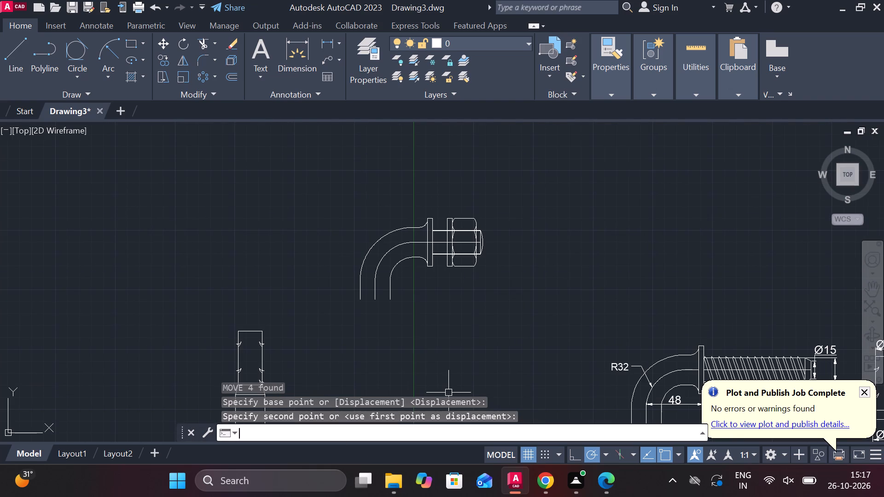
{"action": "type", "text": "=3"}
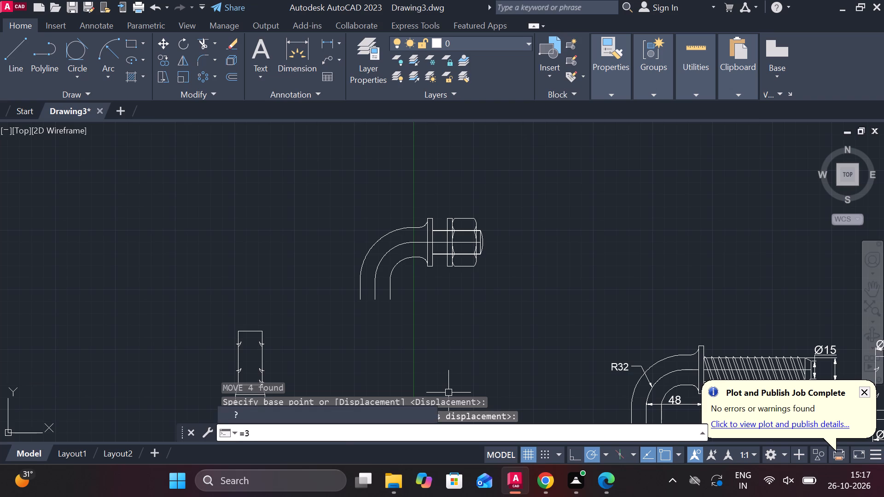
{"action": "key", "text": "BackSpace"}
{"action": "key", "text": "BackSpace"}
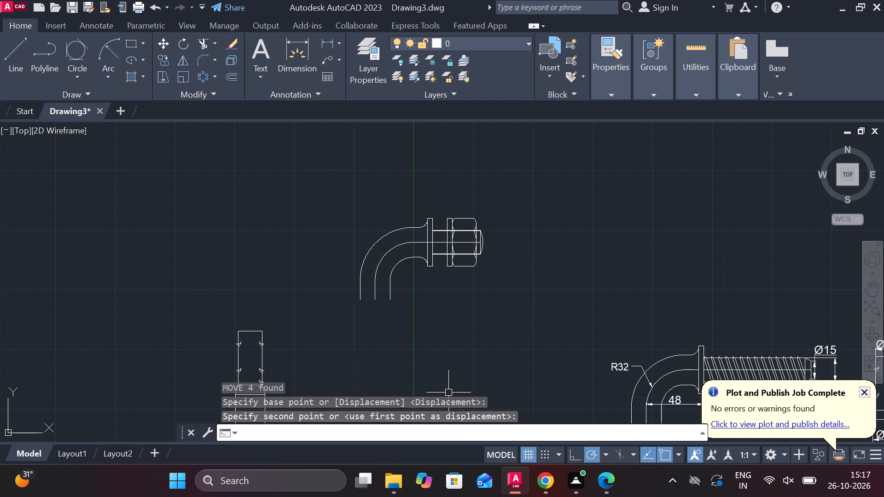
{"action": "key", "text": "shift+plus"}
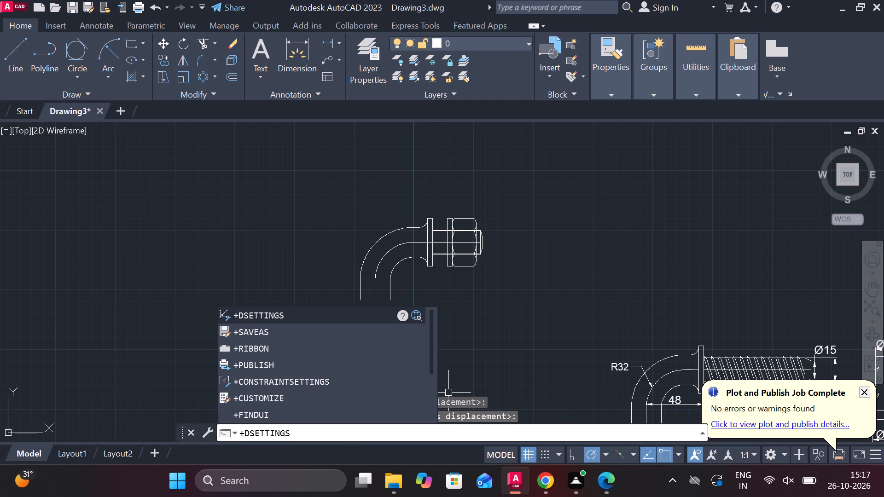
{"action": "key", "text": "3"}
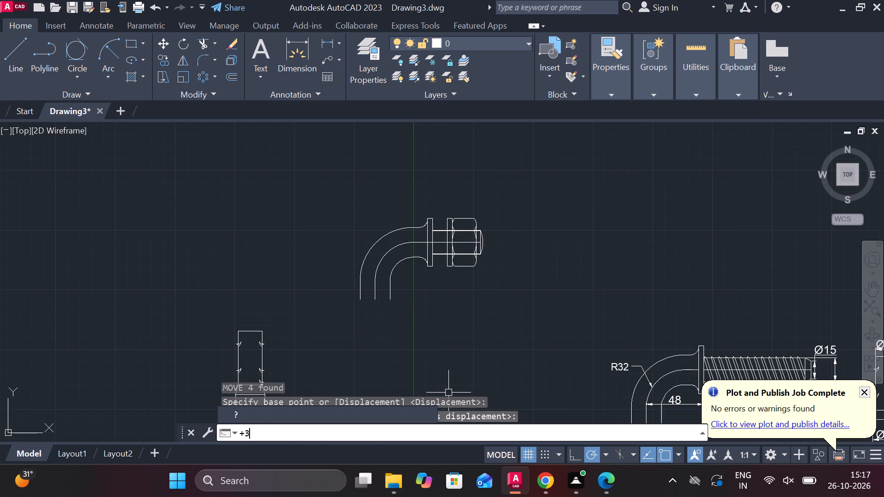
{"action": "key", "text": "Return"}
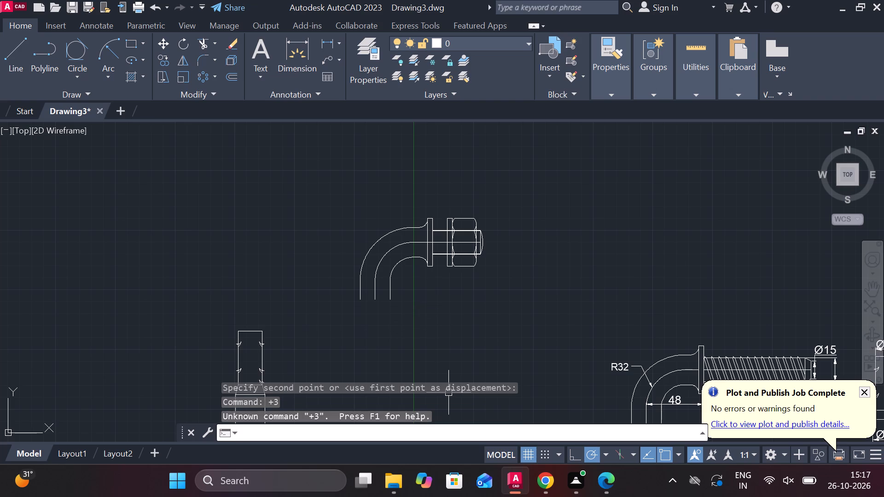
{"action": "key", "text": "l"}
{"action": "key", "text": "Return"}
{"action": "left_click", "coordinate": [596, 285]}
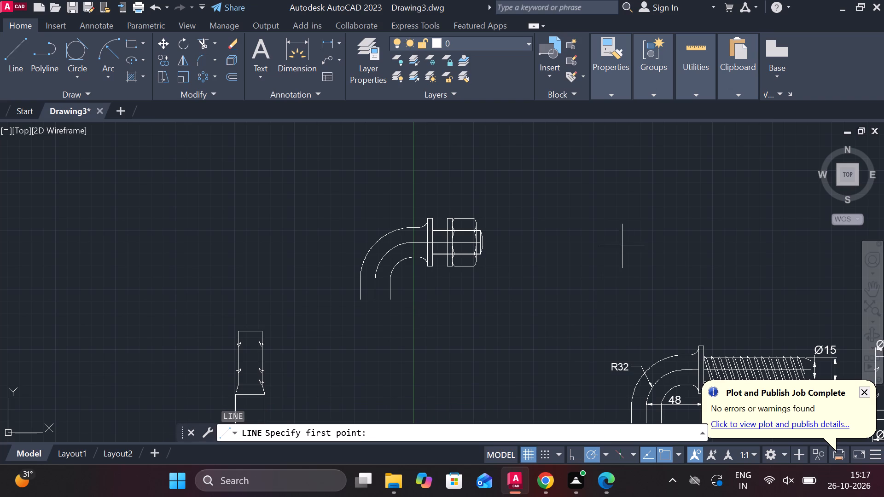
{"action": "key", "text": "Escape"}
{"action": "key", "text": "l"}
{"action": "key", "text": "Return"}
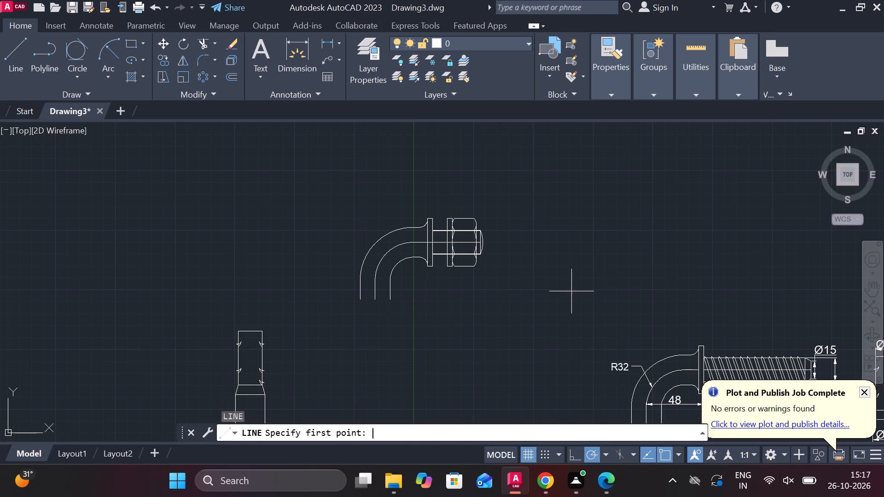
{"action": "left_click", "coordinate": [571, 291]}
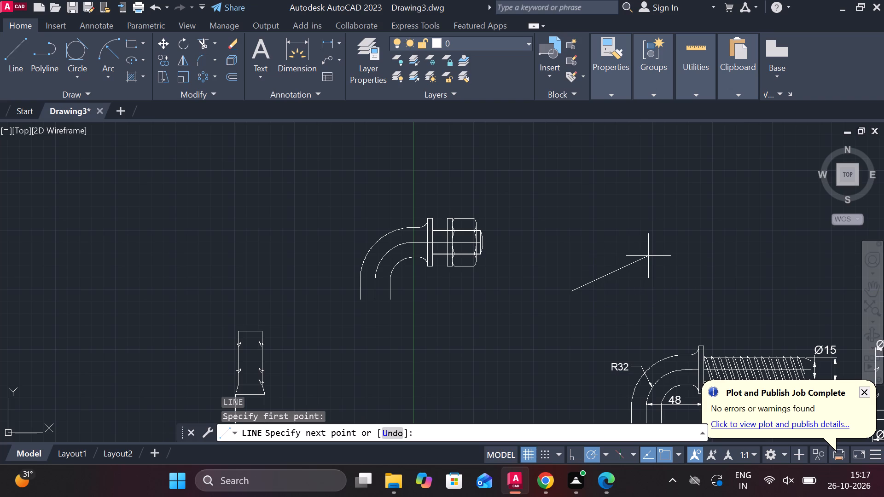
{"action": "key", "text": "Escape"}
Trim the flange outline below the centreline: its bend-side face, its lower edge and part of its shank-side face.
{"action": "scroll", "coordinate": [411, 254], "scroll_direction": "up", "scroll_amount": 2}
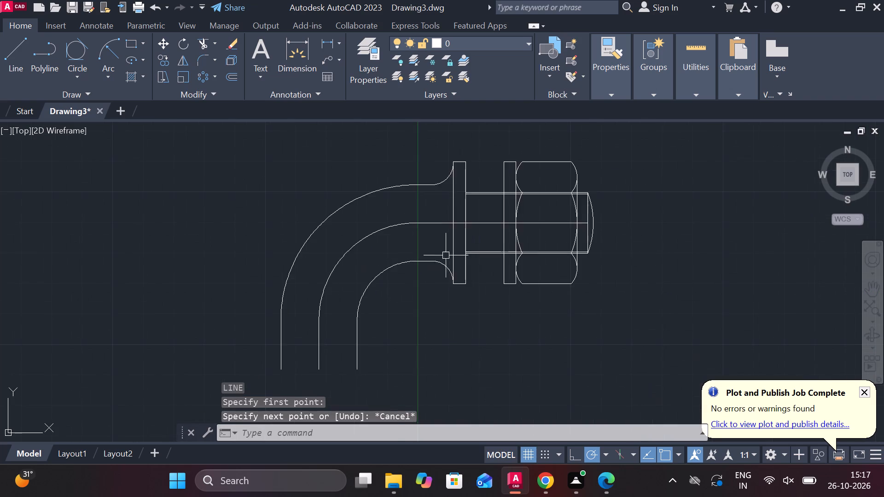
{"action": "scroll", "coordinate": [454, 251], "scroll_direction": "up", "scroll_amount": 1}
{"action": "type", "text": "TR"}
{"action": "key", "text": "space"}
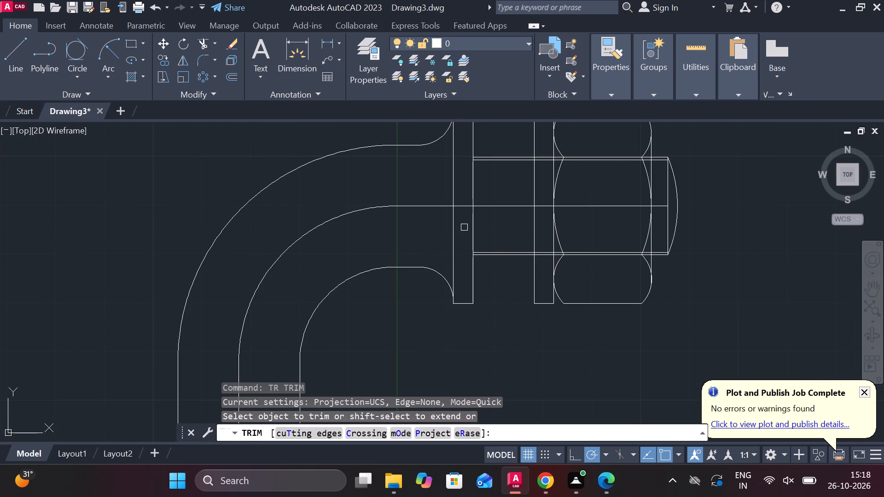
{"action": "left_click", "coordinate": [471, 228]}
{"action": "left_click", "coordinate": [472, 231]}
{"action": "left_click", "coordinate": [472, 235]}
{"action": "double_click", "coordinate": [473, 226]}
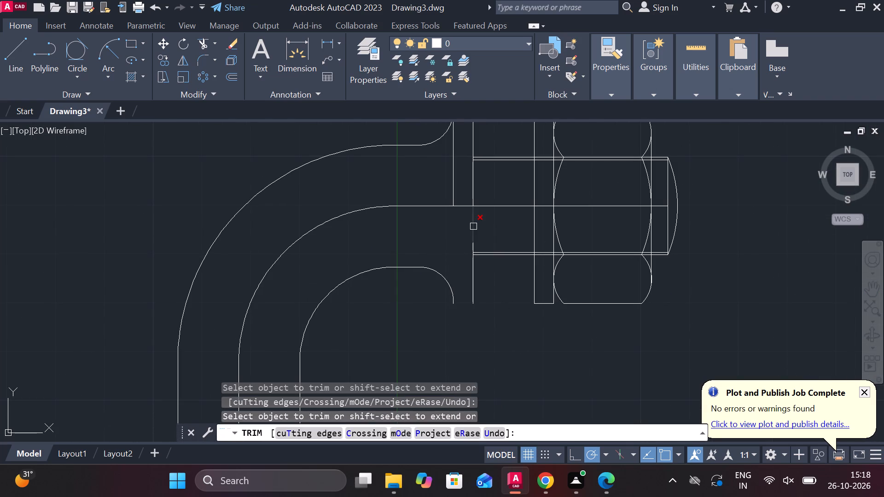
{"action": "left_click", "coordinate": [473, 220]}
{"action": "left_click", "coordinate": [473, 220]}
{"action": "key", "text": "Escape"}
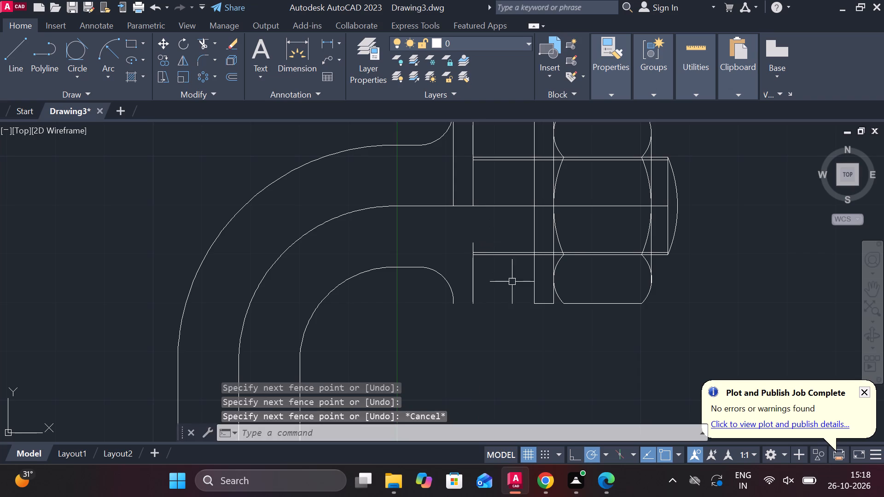
Extend the upper part of the flange's shank-side face line down across the gap below the centreline.
{"action": "type", "text": "EX"}
{"action": "key", "text": "space"}
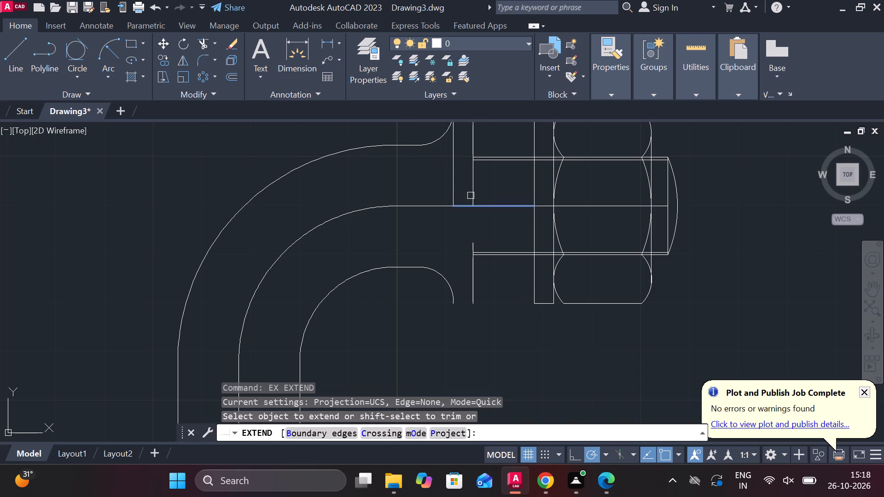
{"action": "left_click", "coordinate": [471, 196]}
{"action": "key", "text": "Escape"}
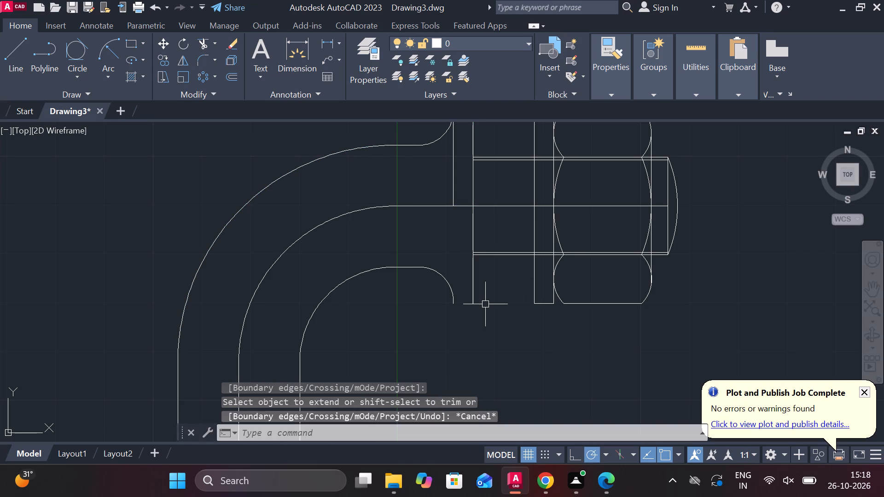
Draw the flange's lower edge as a line from the lower fillet's end to the bottom of the shank-side face.
{"action": "key", "text": "l"}
{"action": "key", "text": "Return"}
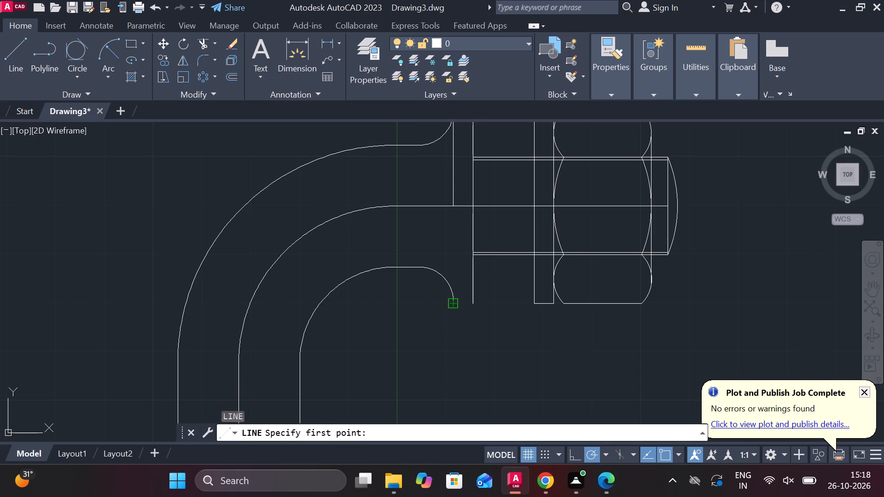
{"action": "left_click", "coordinate": [449, 302]}
{"action": "left_click", "coordinate": [469, 302]}
{"action": "key", "text": "Escape"}
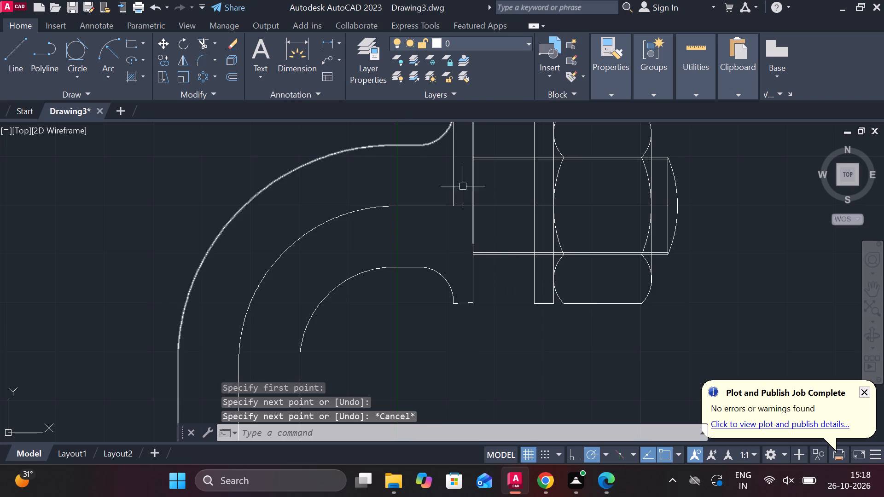
Stretch the lower end of the flange's bend-side face line from the centreline down to the lower edge's corner.
{"action": "left_click", "coordinate": [454, 179]}
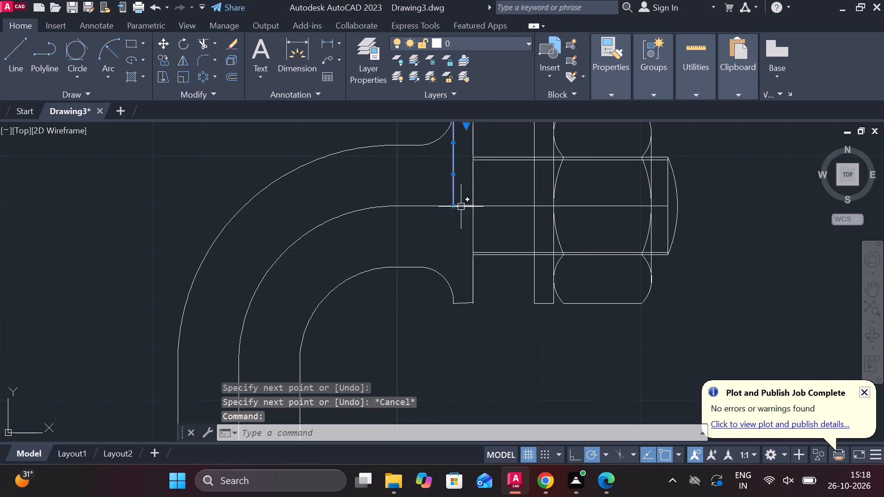
{"action": "middle_click_drag", "start_coordinate": [453, 185], "coordinate": [431, 237]}
{"action": "key", "text": "Escape"}
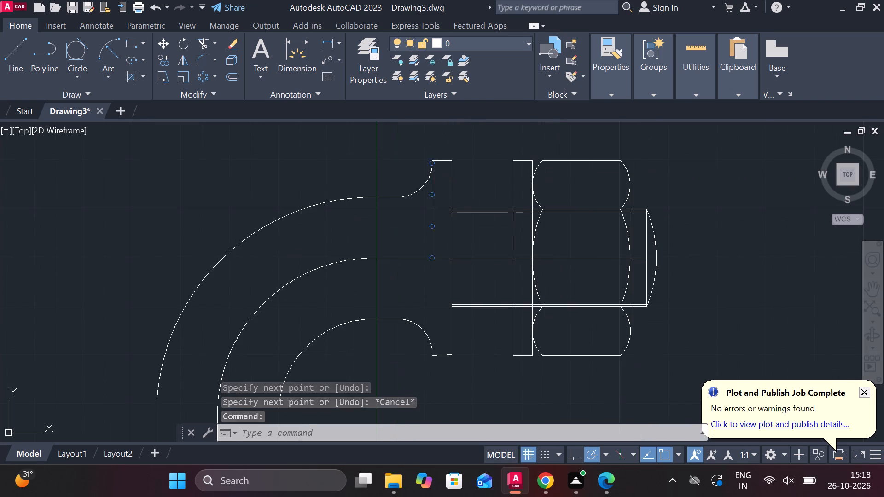
{"action": "left_click", "coordinate": [433, 214]}
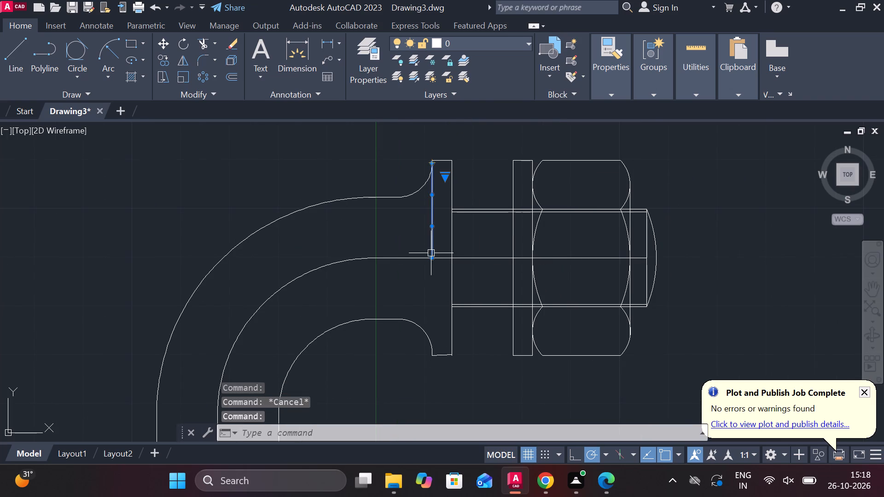
{"action": "left_click", "coordinate": [431, 256]}
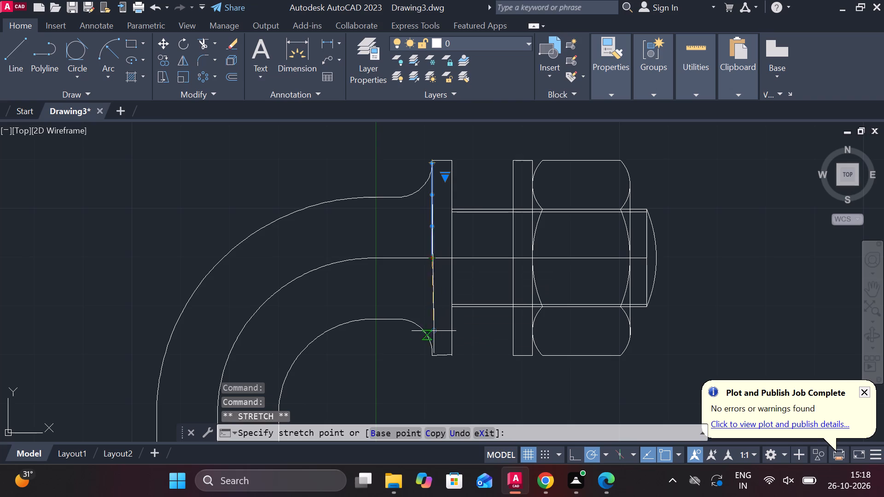
{"action": "left_click", "coordinate": [435, 360]}
{"action": "key", "text": "Escape"}
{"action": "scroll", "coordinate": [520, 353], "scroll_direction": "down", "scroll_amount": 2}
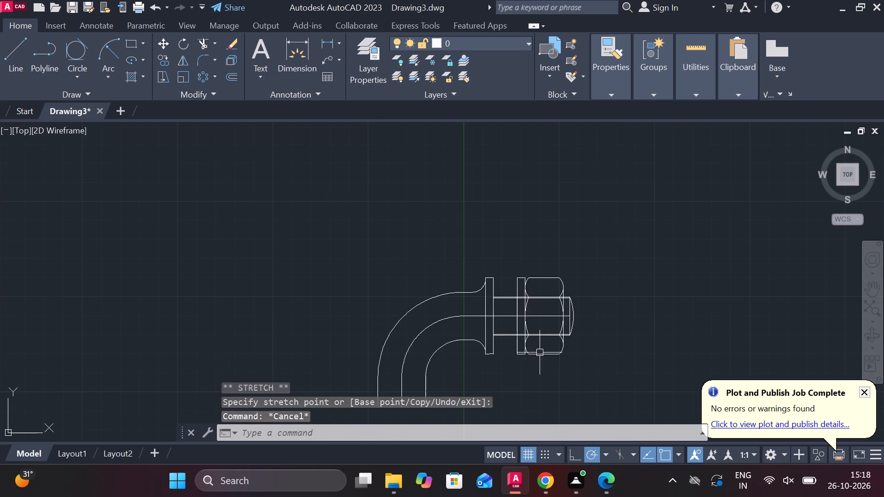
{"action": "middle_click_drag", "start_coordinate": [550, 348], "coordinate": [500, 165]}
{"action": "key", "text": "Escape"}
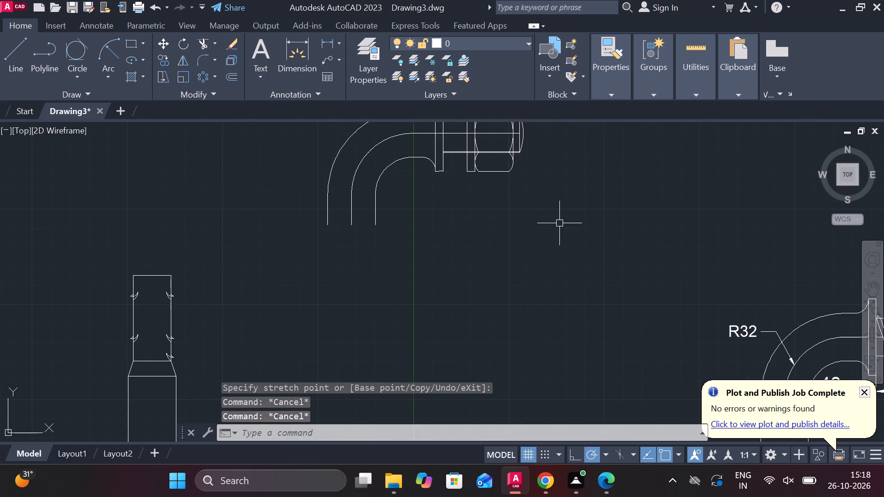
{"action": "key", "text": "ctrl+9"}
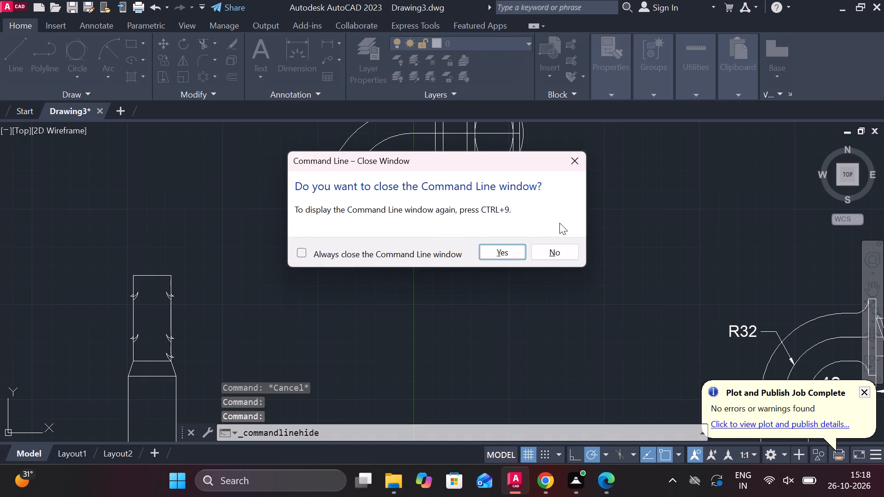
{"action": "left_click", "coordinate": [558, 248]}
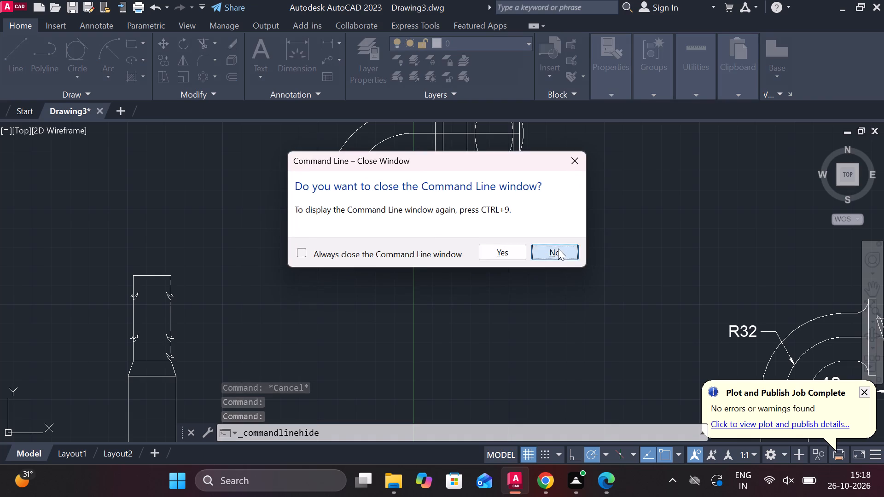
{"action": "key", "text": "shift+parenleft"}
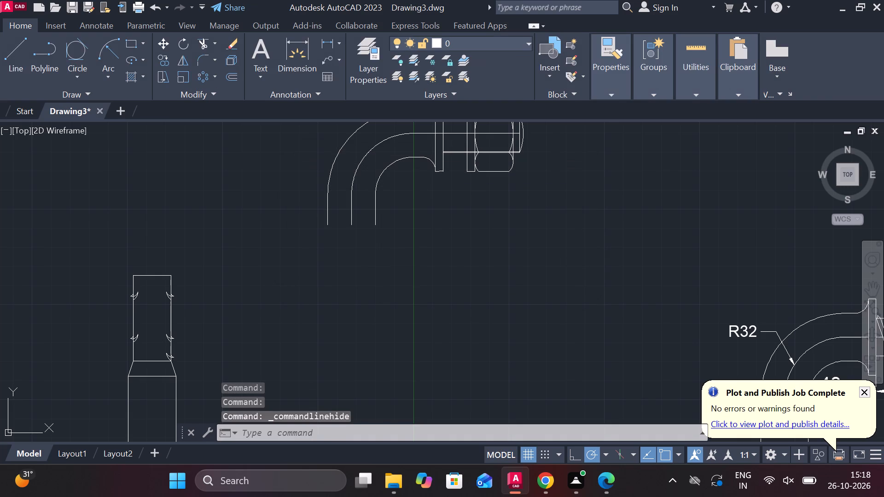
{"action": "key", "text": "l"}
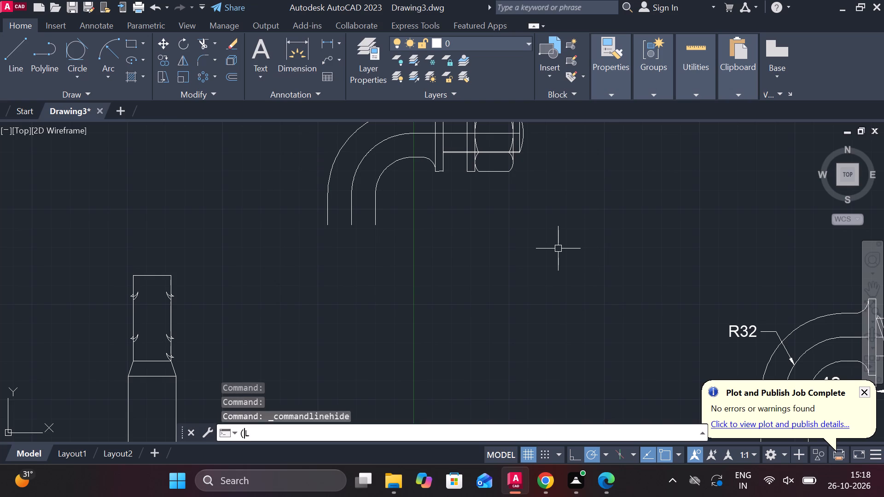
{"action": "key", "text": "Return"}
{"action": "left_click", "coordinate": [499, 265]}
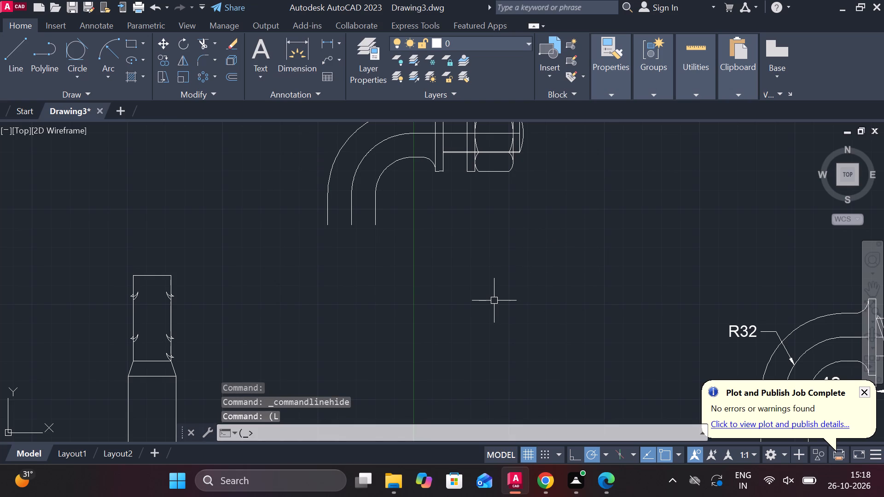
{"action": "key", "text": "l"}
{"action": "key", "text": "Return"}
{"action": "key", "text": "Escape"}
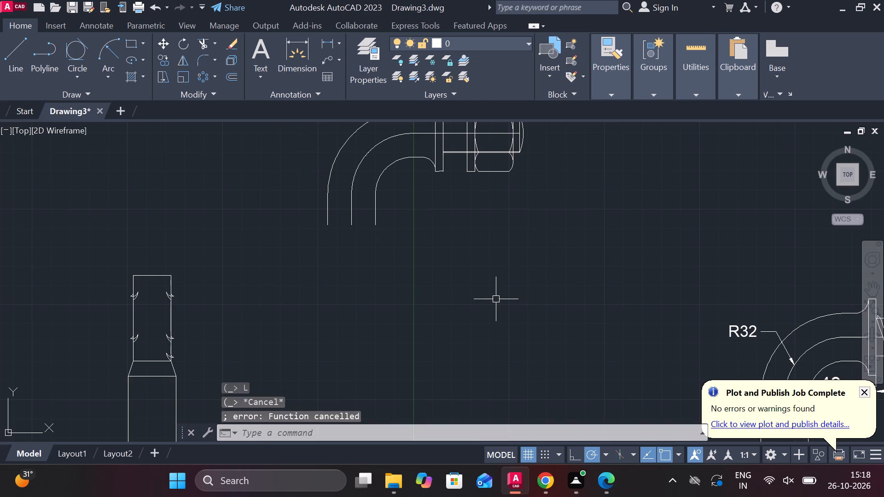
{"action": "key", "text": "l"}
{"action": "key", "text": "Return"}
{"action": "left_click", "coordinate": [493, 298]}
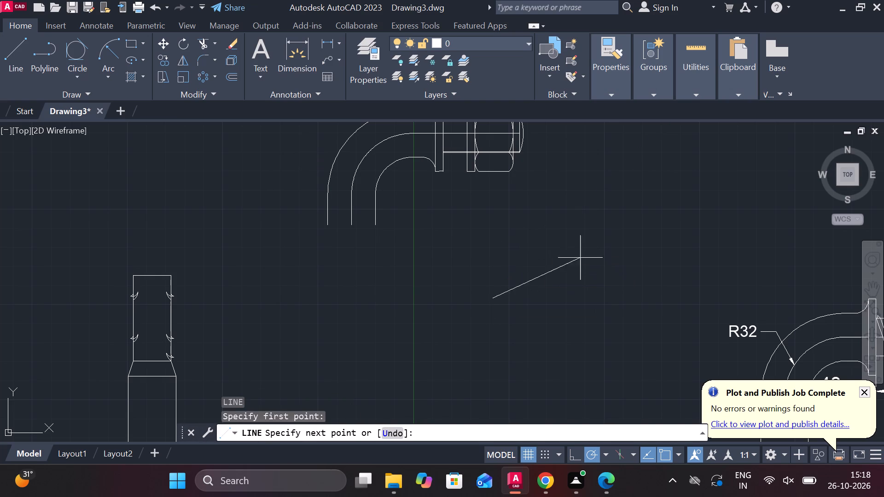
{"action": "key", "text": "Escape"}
Move the whole straight bolt with its nut farther away from the bend side of the bent bolt.
{"action": "scroll", "coordinate": [564, 283], "scroll_direction": "down", "scroll_amount": 2}
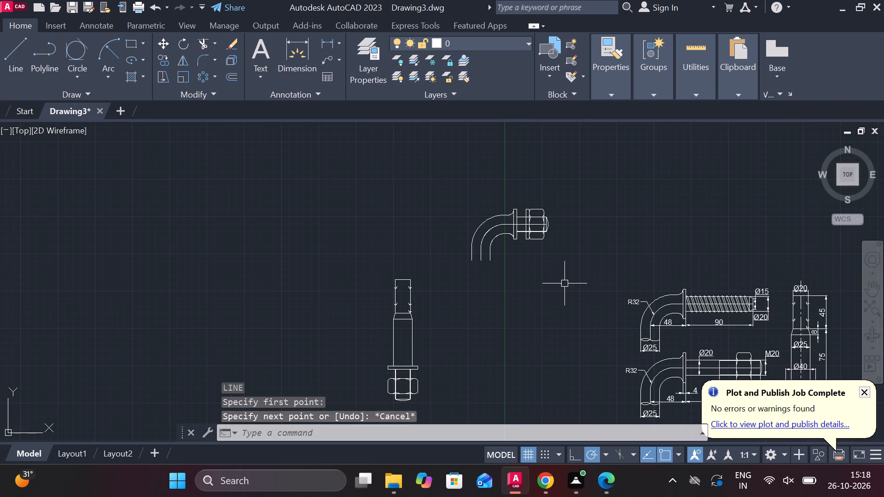
{"action": "scroll", "coordinate": [552, 231], "scroll_direction": "up", "scroll_amount": 2}
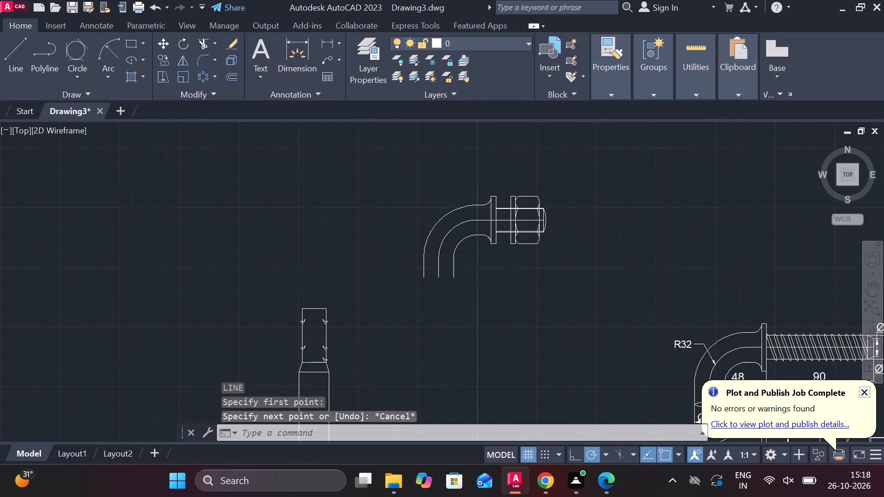
{"action": "middle_click_drag", "start_coordinate": [443, 264], "coordinate": [471, 258]}
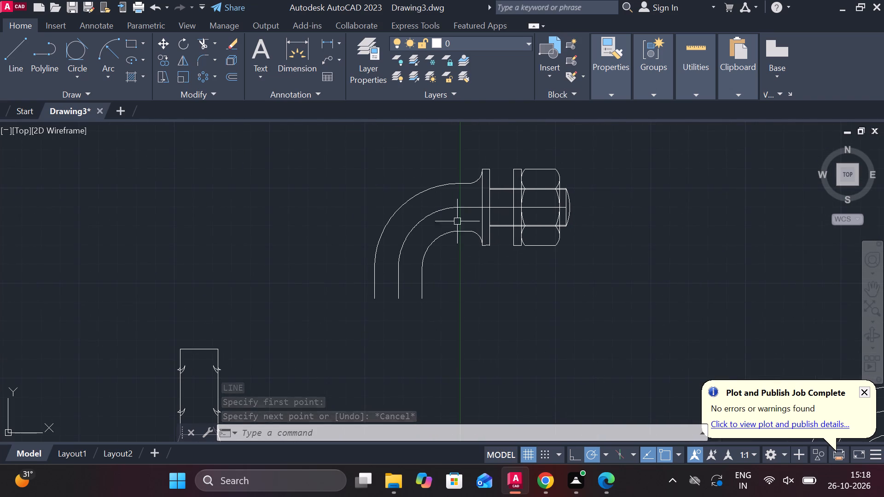
{"action": "scroll", "coordinate": [464, 195], "scroll_direction": "up", "scroll_amount": 1}
{"action": "scroll", "coordinate": [491, 218], "scroll_direction": "down", "scroll_amount": 1}
{"action": "middle_click_drag", "start_coordinate": [467, 287], "coordinate": [548, 190]}
{"action": "scroll", "coordinate": [541, 220], "scroll_direction": "down", "scroll_amount": 1}
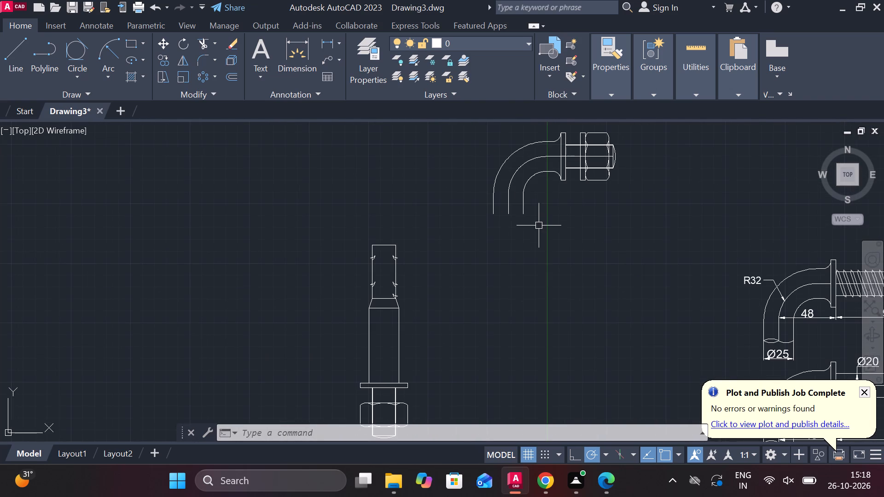
{"action": "scroll", "coordinate": [449, 231], "scroll_direction": "down", "scroll_amount": 1}
{"action": "left_click", "coordinate": [372, 225]}
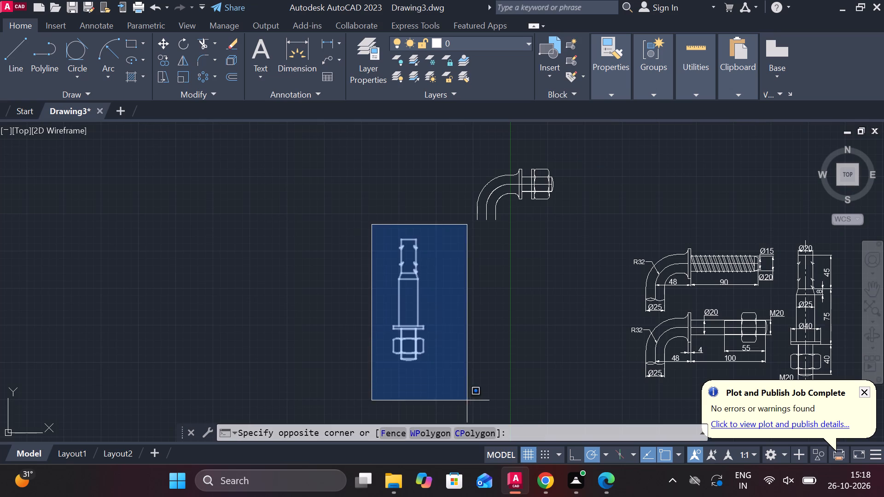
{"action": "left_click", "coordinate": [470, 401]}
{"action": "key", "text": "comma"}
{"action": "key", "text": "BackSpace"}
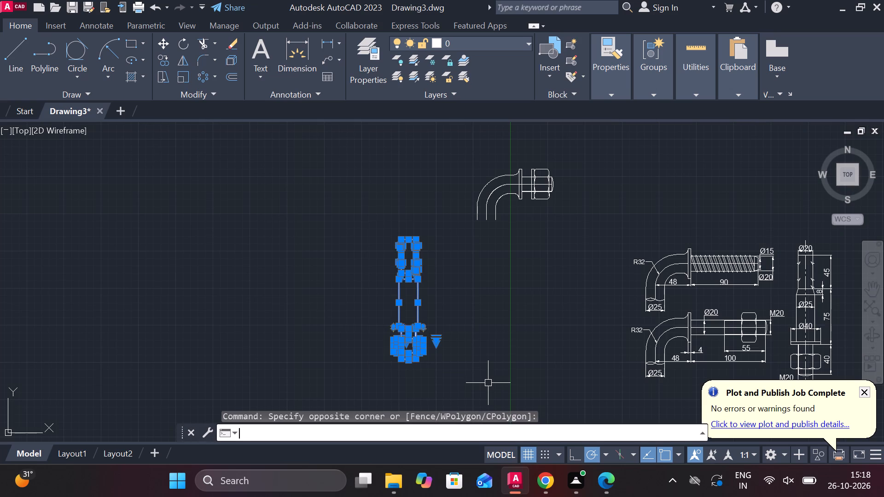
{"action": "key", "text": "m"}
{"action": "key", "text": "Return"}
{"action": "left_click", "coordinate": [492, 358]}
{"action": "scroll", "coordinate": [397, 347], "scroll_direction": "down", "scroll_amount": 2}
{"action": "left_click", "coordinate": [337, 331]}
Draw a vertical line 70 mm long downward from the centreline's end at the threaded end of the bent bolt.
{"action": "scroll", "coordinate": [394, 313], "scroll_direction": "up", "scroll_amount": 3}
{"action": "middle_click_drag", "start_coordinate": [411, 315], "coordinate": [396, 315]}
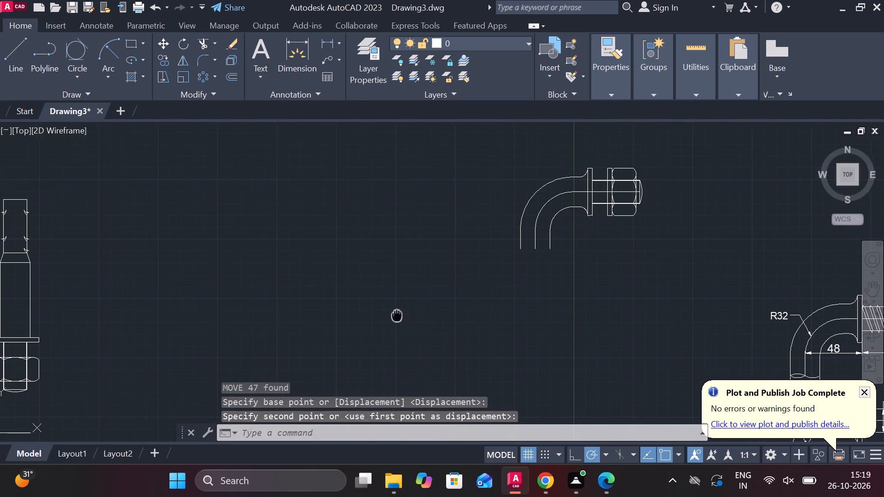
{"action": "middle_click_drag", "start_coordinate": [462, 306], "coordinate": [367, 306]}
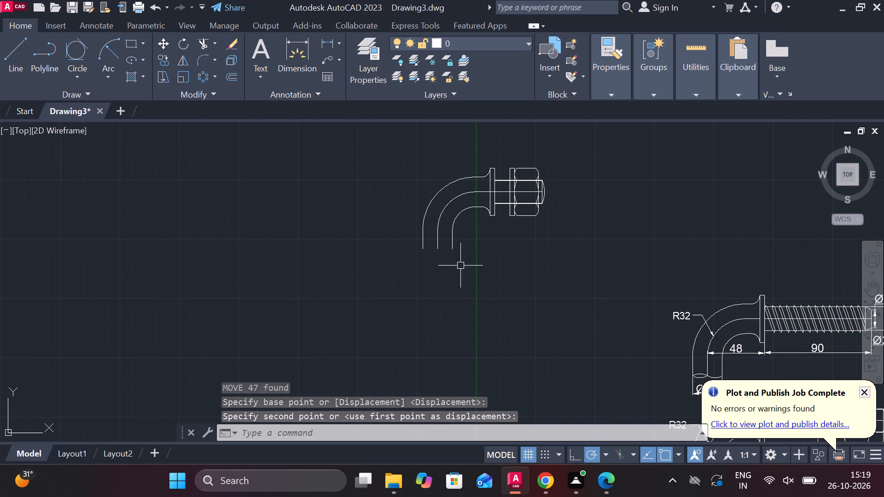
{"action": "scroll", "coordinate": [564, 224], "scroll_direction": "up", "scroll_amount": 2}
{"action": "key", "text": "l"}
{"action": "key", "text": "Return"}
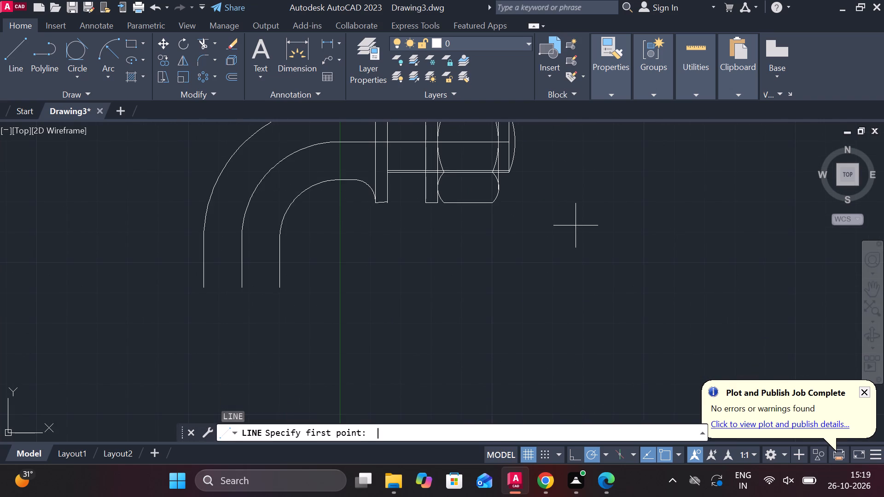
{"action": "left_click", "coordinate": [508, 141]}
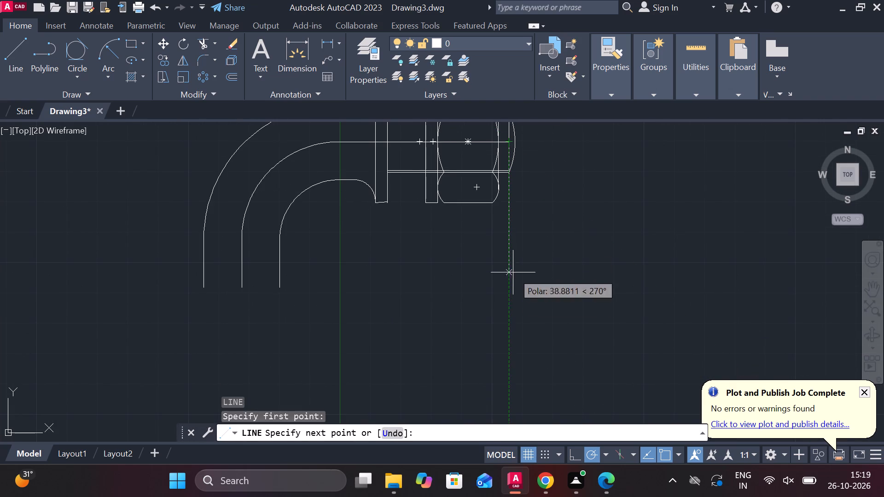
{"action": "type", "text": "70"}
{"action": "key", "text": "Return"}
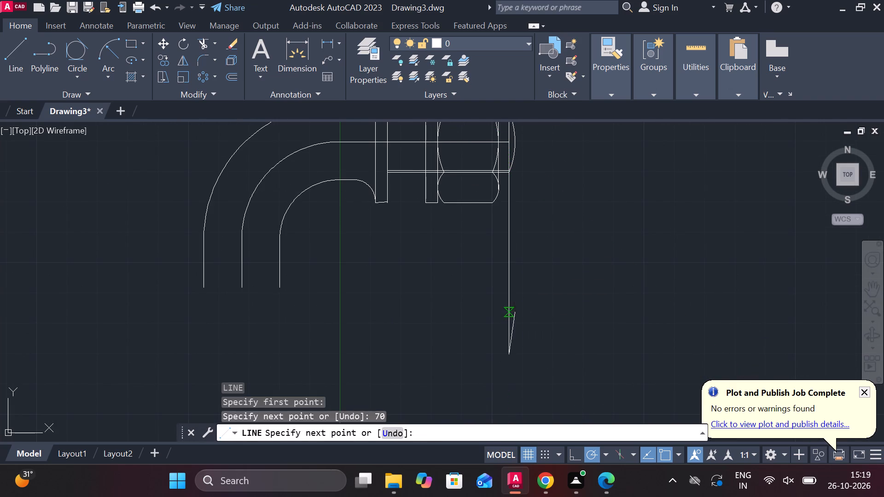
{"action": "scroll", "coordinate": [519, 335], "scroll_direction": "down", "scroll_amount": 1}
{"action": "middle_click_drag", "start_coordinate": [395, 374], "coordinate": [483, 326]}
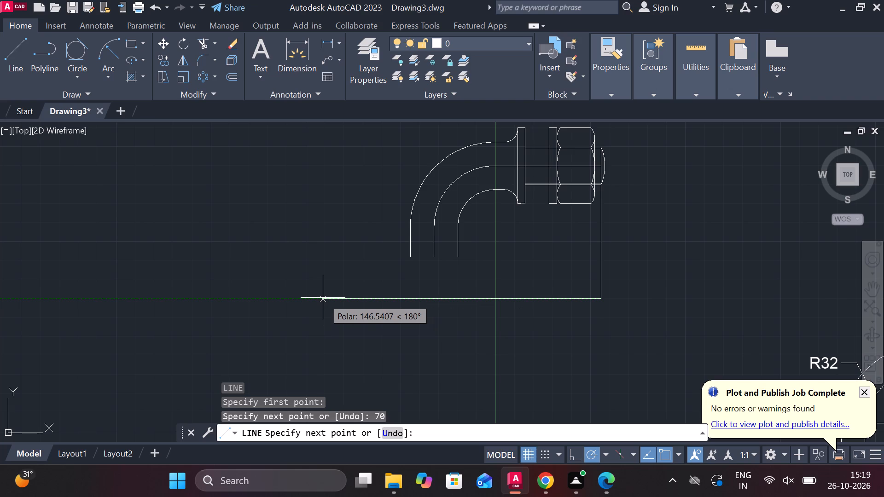
{"action": "key", "text": "Escape"}
Replace the flange's slanted lower edge with a horizontal line between the lower ends of its two face lines.
{"action": "scroll", "coordinate": [536, 194], "scroll_direction": "up", "scroll_amount": 4}
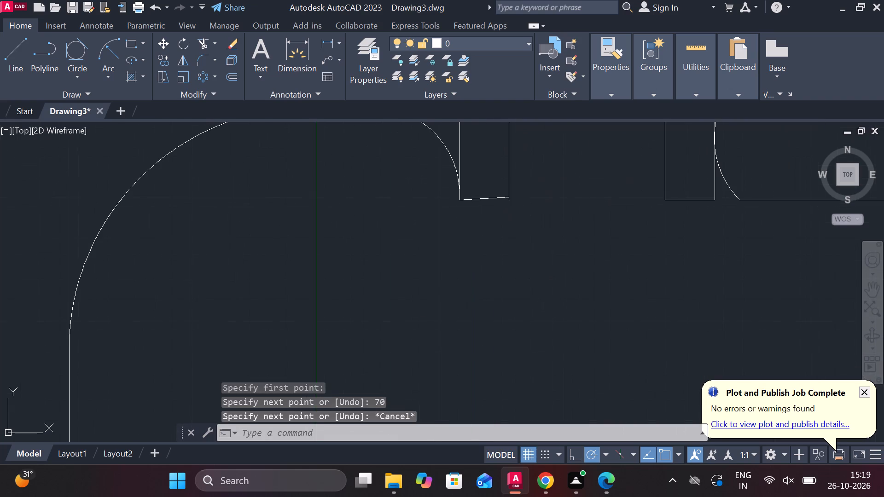
{"action": "left_click", "coordinate": [482, 198]}
{"action": "type", "text": "E"}
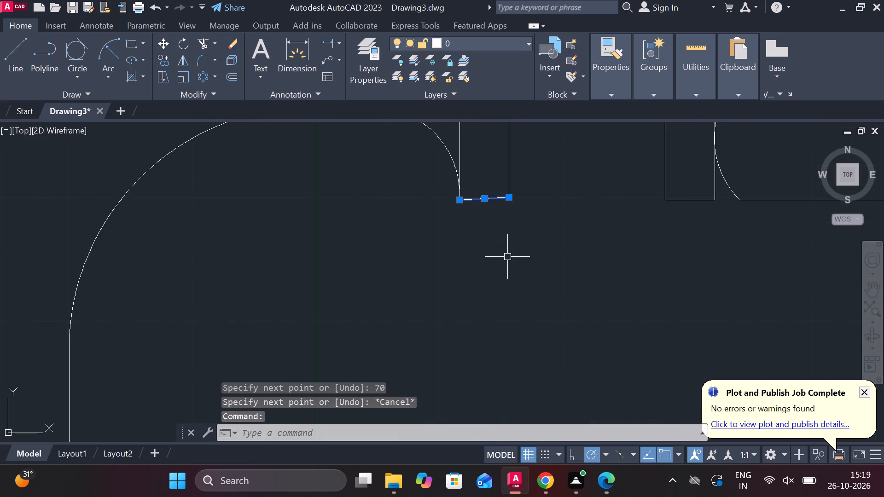
{"action": "key", "text": "space"}
{"action": "key", "text": "l"}
{"action": "key", "text": "Return"}
{"action": "scroll", "coordinate": [482, 215], "scroll_direction": "up", "scroll_amount": 2}
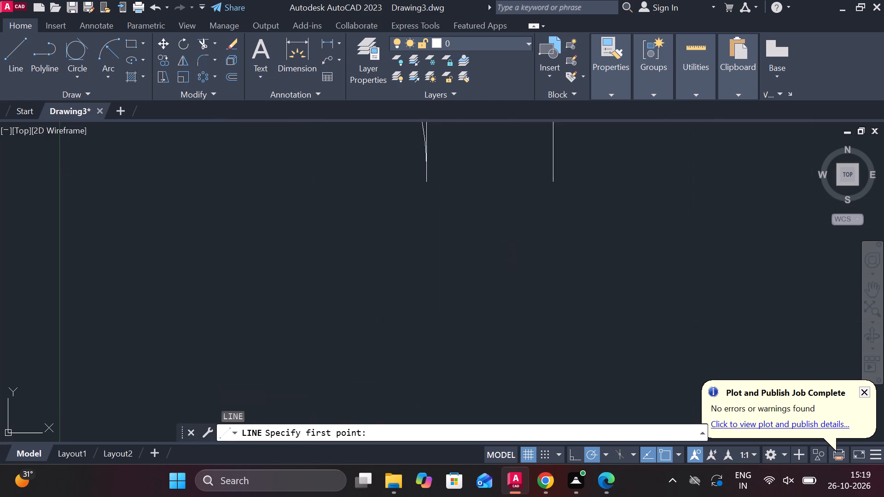
{"action": "scroll", "coordinate": [480, 203], "scroll_direction": "up", "scroll_amount": 1}
{"action": "left_click", "coordinate": [398, 173]}
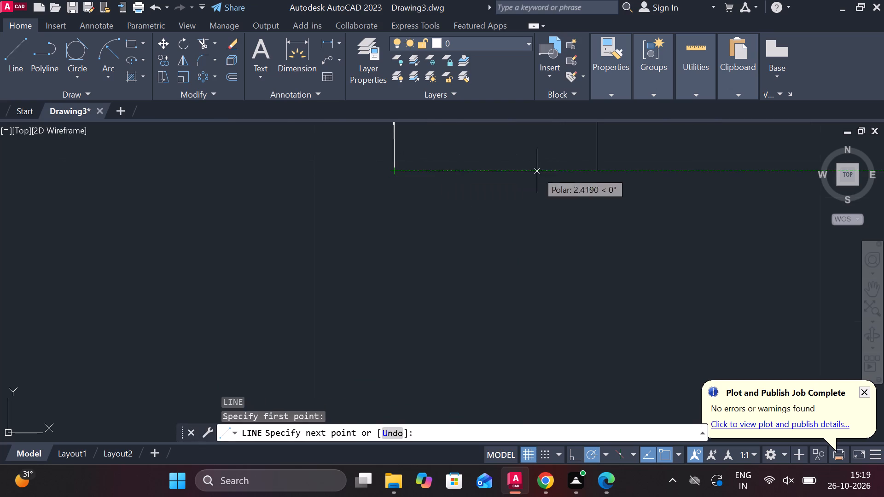
{"action": "left_click", "coordinate": [600, 171]}
{"action": "scroll", "coordinate": [651, 200], "scroll_direction": "down", "scroll_amount": 3}
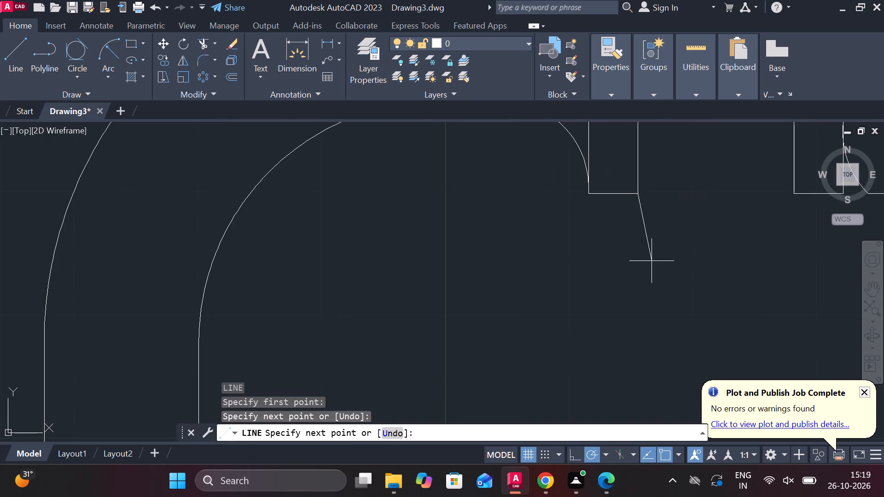
{"action": "key", "text": "Escape"}
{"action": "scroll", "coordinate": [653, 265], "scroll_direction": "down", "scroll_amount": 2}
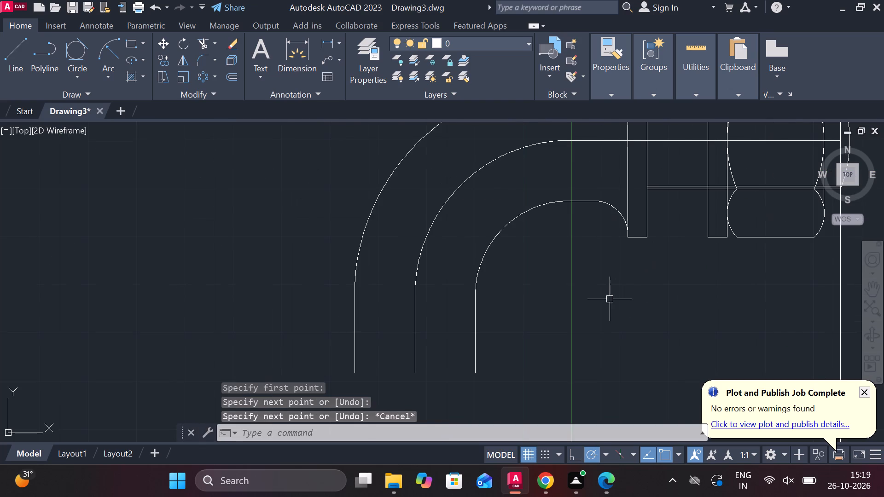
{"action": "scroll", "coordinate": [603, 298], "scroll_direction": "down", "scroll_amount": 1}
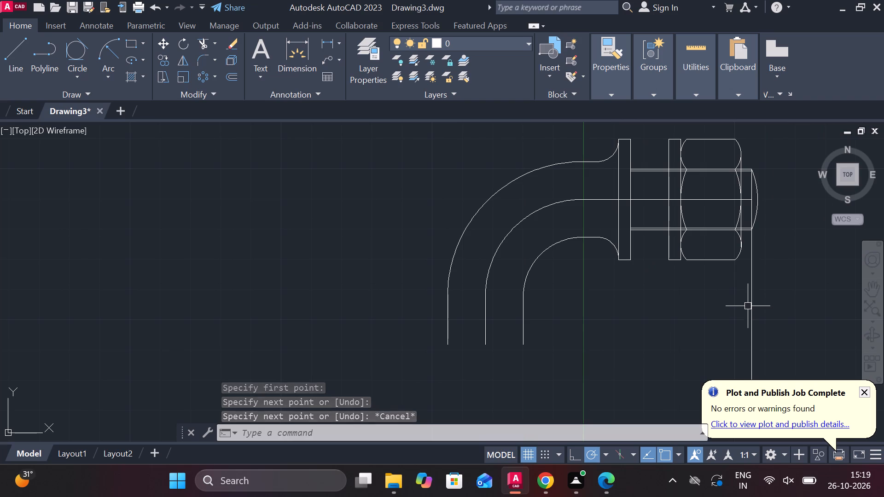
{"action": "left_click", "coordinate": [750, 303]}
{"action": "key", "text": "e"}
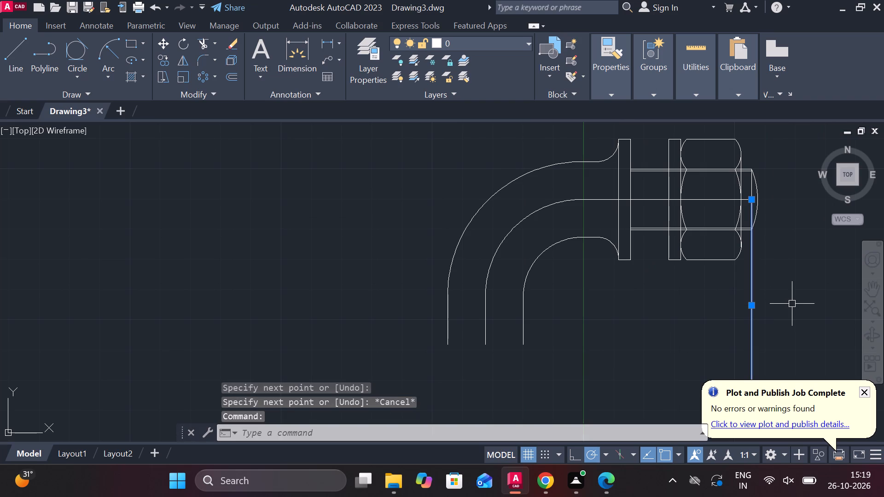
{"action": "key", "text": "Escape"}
Draw a long horizontal line from the bottom of the 70 mm vertical line, passing below and well beyond the bend.
{"action": "scroll", "coordinate": [786, 304], "scroll_direction": "down", "scroll_amount": 2}
{"action": "middle_click_drag", "start_coordinate": [778, 297], "coordinate": [747, 288]}
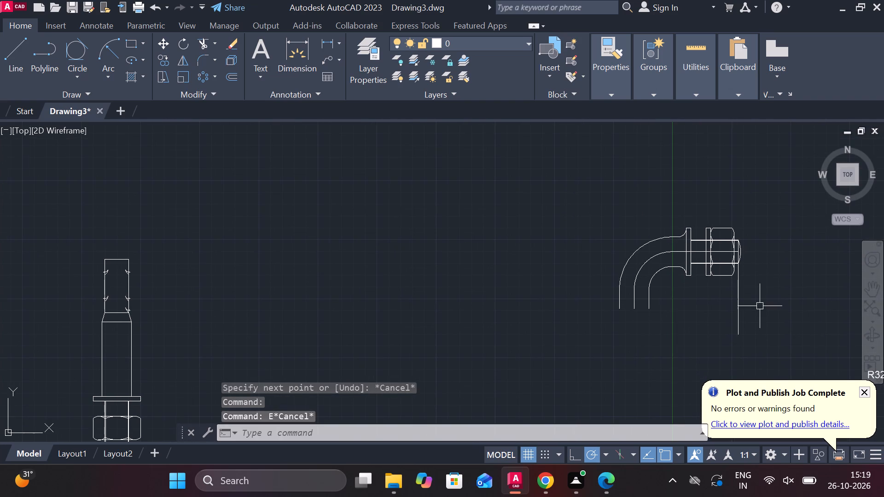
{"action": "key", "text": "l"}
{"action": "key", "text": "Return"}
{"action": "left_click", "coordinate": [748, 337]}
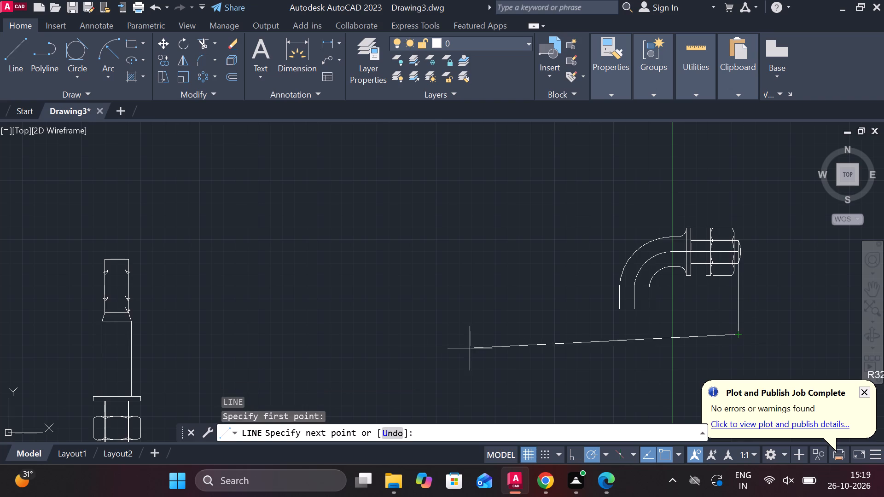
{"action": "left_click", "coordinate": [399, 326]}
{"action": "key", "text": "Escape"}
Draw a vertical line about 39 mm long downward from the flange's lower shank-side corner.
{"action": "scroll", "coordinate": [648, 285], "scroll_direction": "up", "scroll_amount": 1}
{"action": "middle_click_drag", "start_coordinate": [680, 314], "coordinate": [578, 320]}
{"action": "key", "text": "l"}
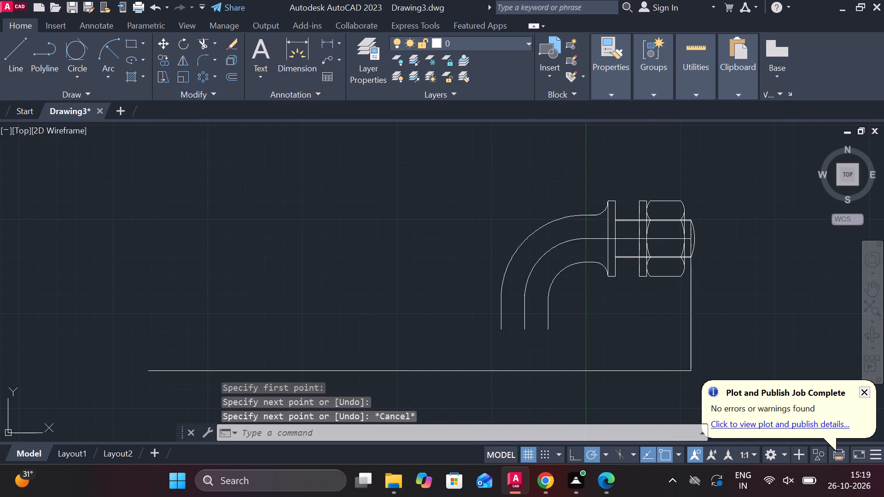
{"action": "key", "text": "Return"}
{"action": "scroll", "coordinate": [608, 297], "scroll_direction": "up", "scroll_amount": 2}
{"action": "left_click", "coordinate": [627, 249]}
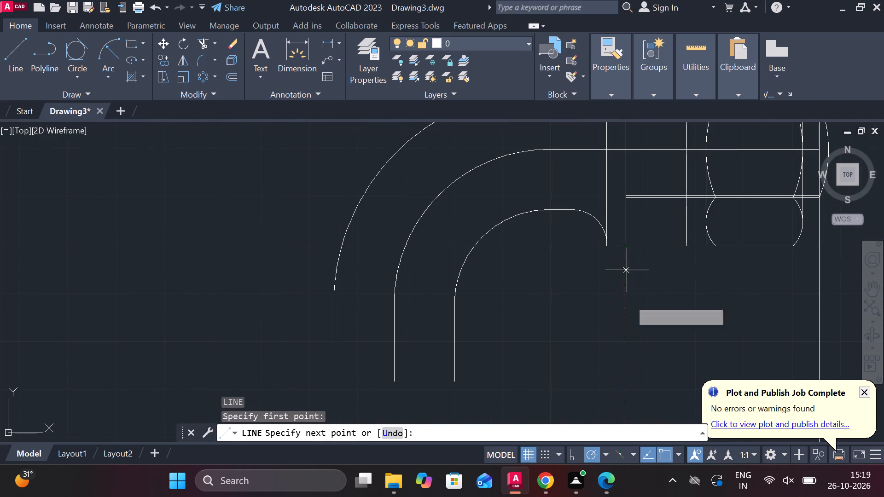
{"action": "middle_click_drag", "start_coordinate": [628, 361], "coordinate": [571, 260]}
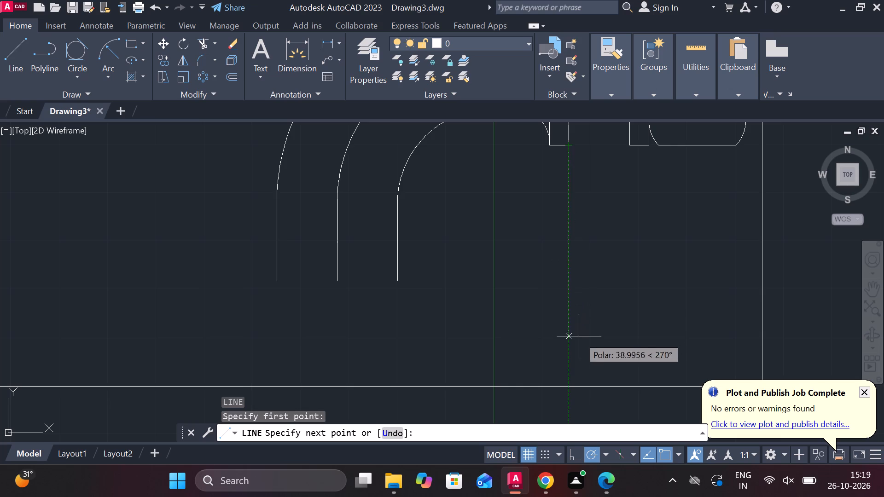
{"action": "left_click", "coordinate": [579, 338]}
{"action": "key", "text": "Escape"}
{"action": "key", "text": "Escape"}
Draw a horizontal line 90 mm long from the vertical line below the flange past the bend, continuing about 39 mm straight down across the long horizontal line.
{"action": "key", "text": "l"}
{"action": "key", "text": "Return"}
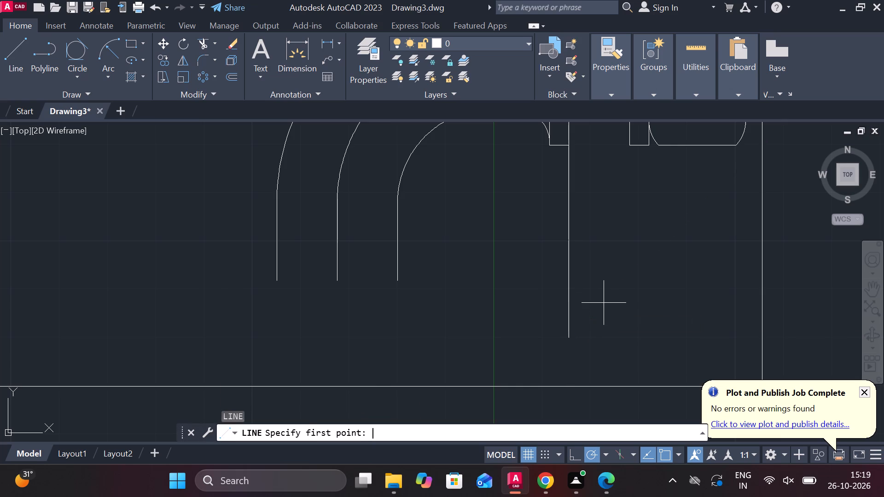
{"action": "left_click", "coordinate": [570, 290]}
{"action": "middle_click_drag", "start_coordinate": [332, 292], "coordinate": [581, 287]}
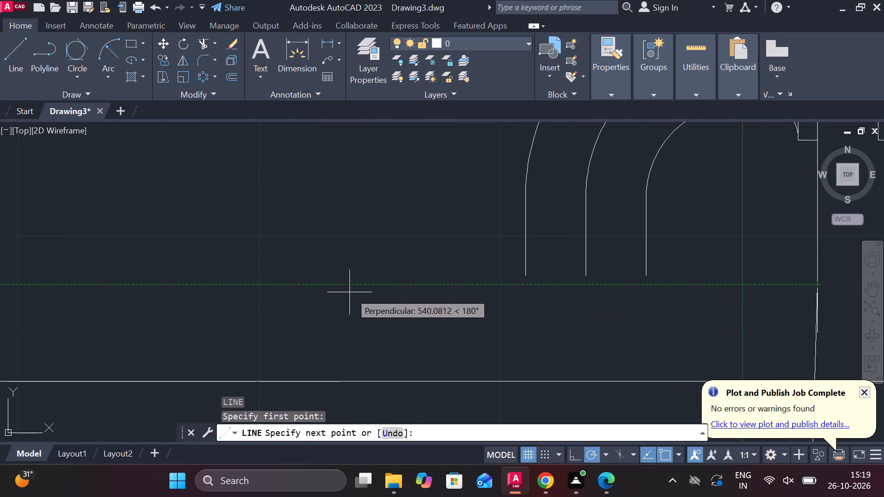
{"action": "type", "text": "90"}
{"action": "key", "text": "Return"}
{"action": "scroll", "coordinate": [440, 280], "scroll_direction": "down", "scroll_amount": 1}
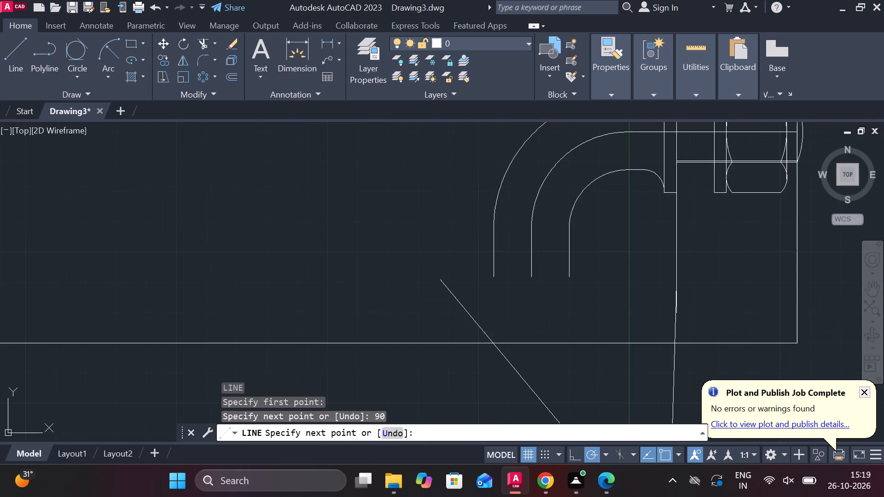
{"action": "key", "text": "ctrl+z"}
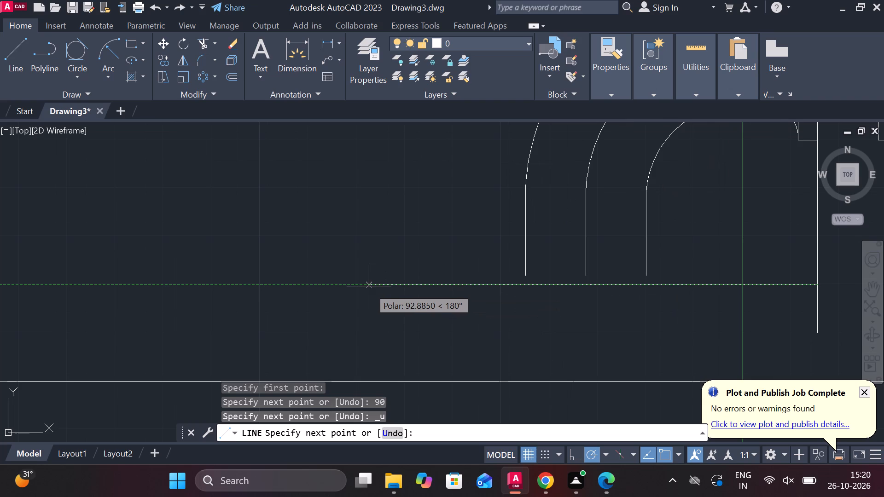
{"action": "type", "text": "90"}
{"action": "key", "text": "Return"}
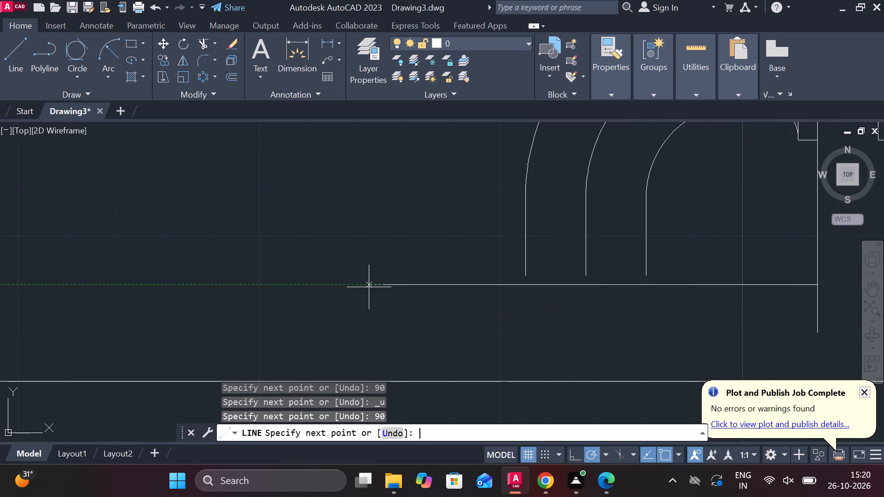
{"action": "scroll", "coordinate": [369, 287], "scroll_direction": "down", "scroll_amount": 2}
{"action": "middle_click_drag", "start_coordinate": [376, 355], "coordinate": [361, 306]}
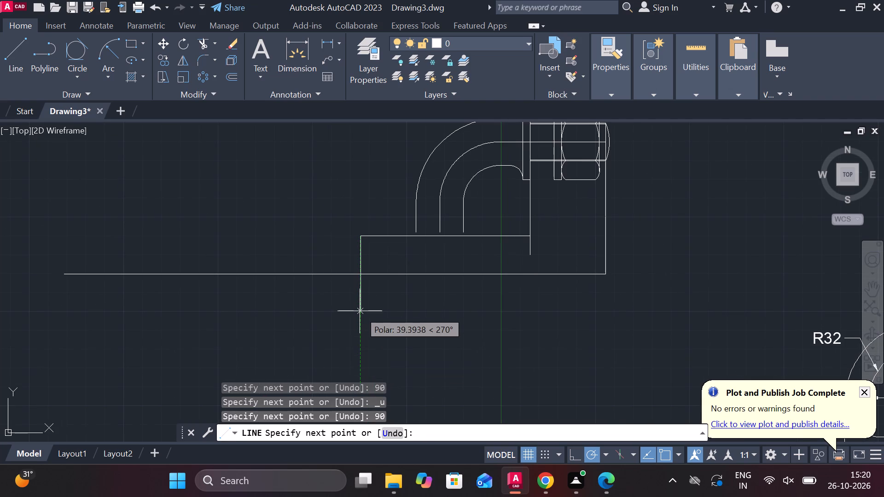
{"action": "left_click", "coordinate": [360, 311]}
{"action": "key", "text": "Escape"}
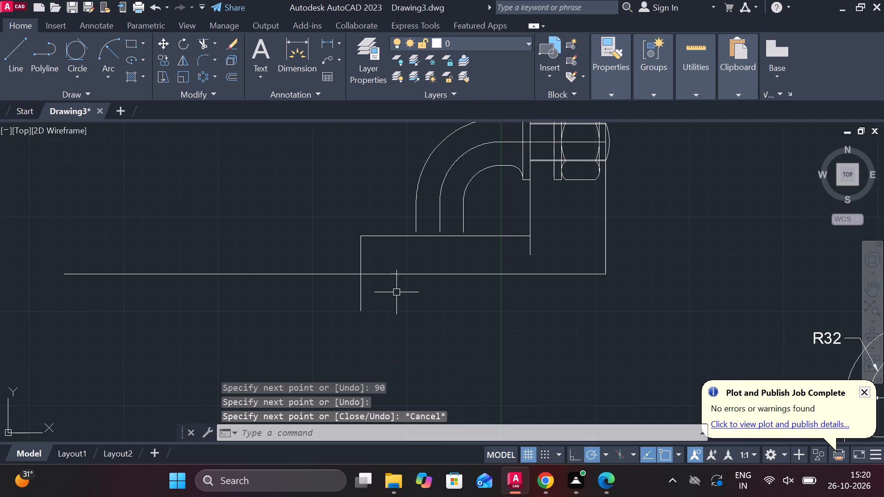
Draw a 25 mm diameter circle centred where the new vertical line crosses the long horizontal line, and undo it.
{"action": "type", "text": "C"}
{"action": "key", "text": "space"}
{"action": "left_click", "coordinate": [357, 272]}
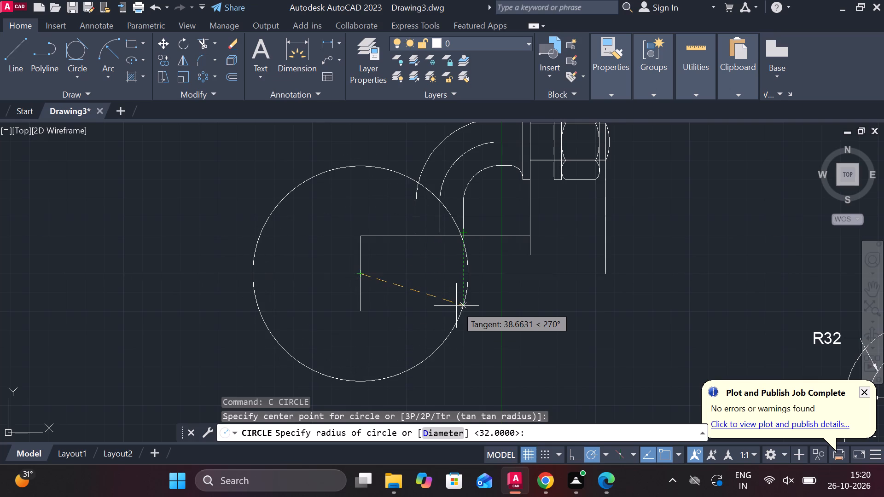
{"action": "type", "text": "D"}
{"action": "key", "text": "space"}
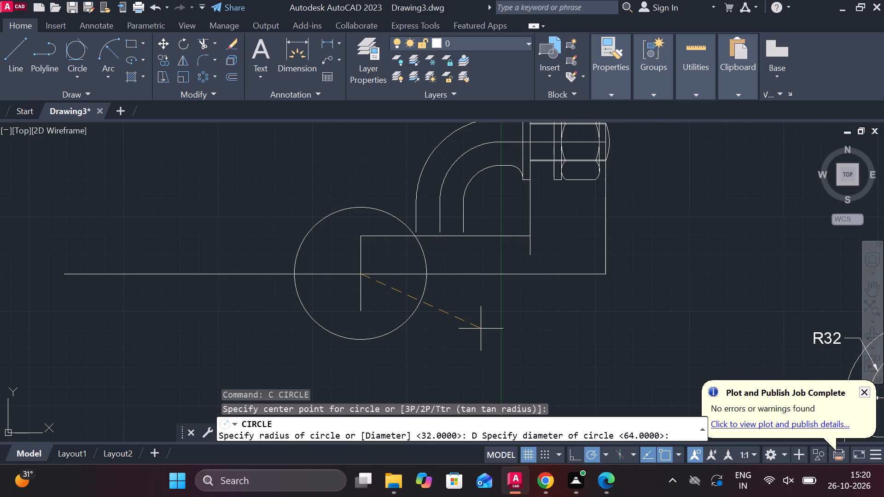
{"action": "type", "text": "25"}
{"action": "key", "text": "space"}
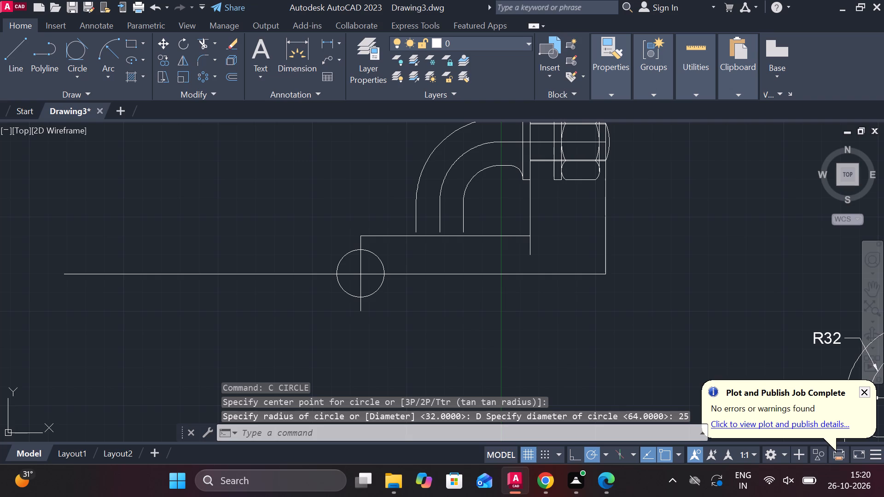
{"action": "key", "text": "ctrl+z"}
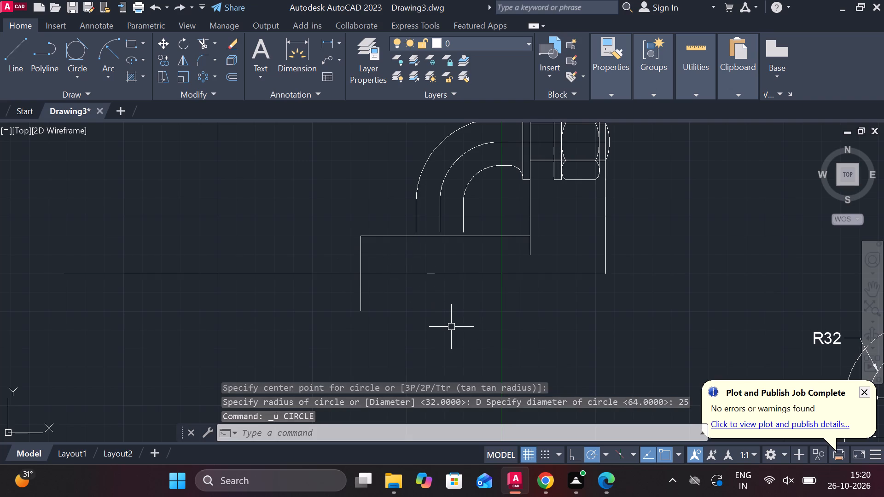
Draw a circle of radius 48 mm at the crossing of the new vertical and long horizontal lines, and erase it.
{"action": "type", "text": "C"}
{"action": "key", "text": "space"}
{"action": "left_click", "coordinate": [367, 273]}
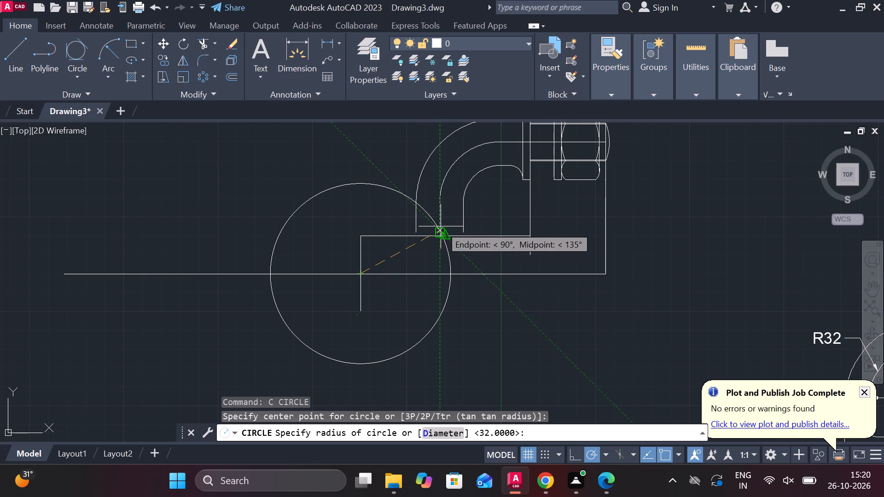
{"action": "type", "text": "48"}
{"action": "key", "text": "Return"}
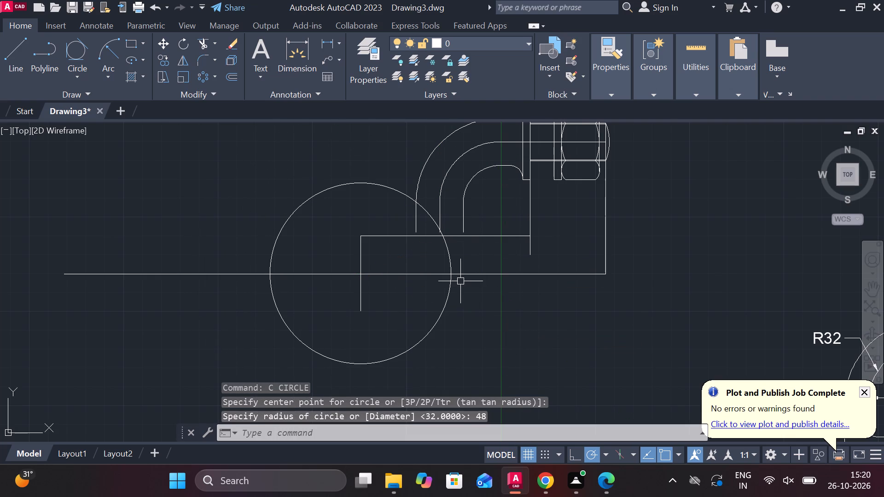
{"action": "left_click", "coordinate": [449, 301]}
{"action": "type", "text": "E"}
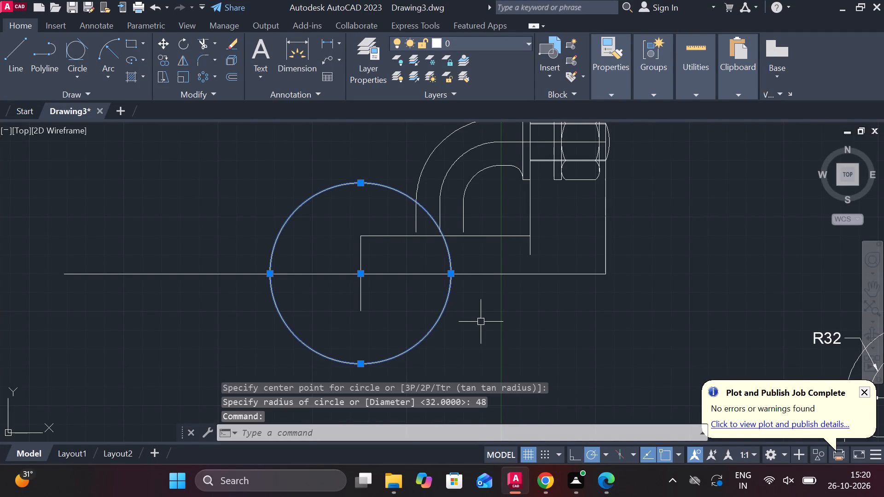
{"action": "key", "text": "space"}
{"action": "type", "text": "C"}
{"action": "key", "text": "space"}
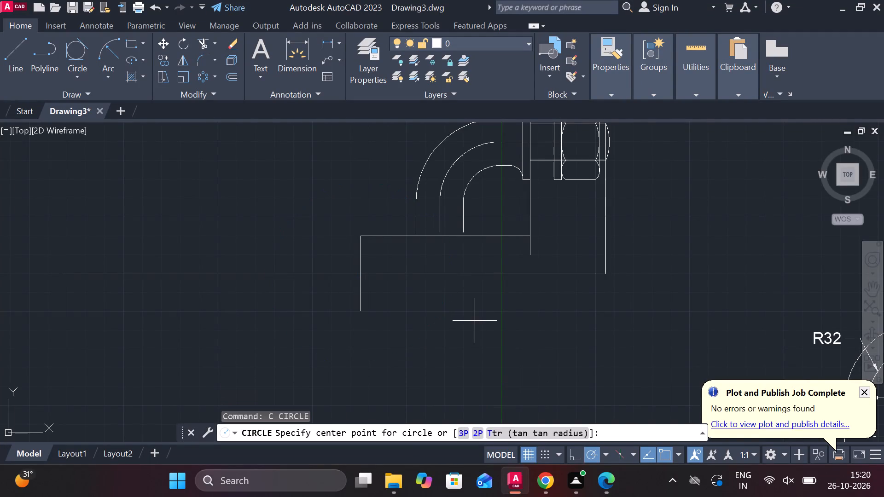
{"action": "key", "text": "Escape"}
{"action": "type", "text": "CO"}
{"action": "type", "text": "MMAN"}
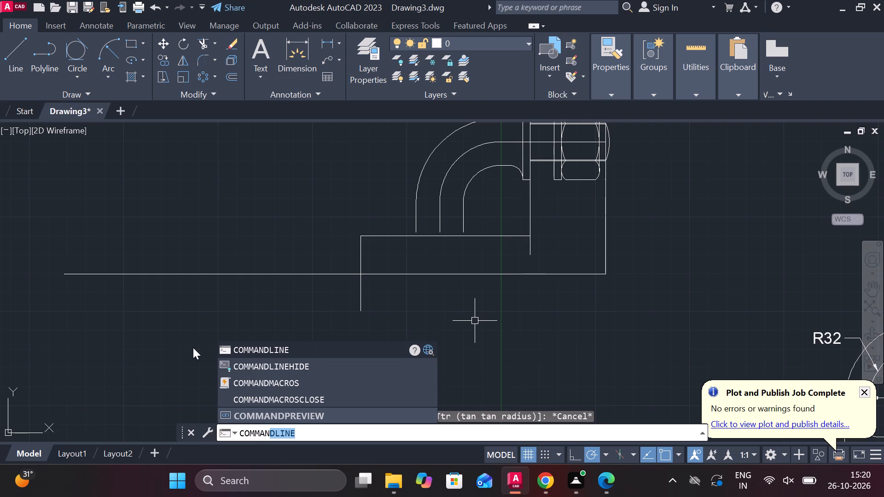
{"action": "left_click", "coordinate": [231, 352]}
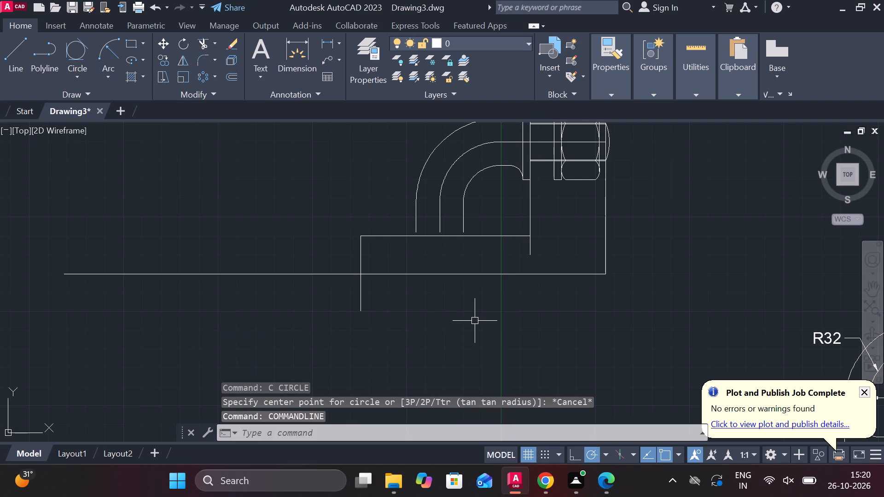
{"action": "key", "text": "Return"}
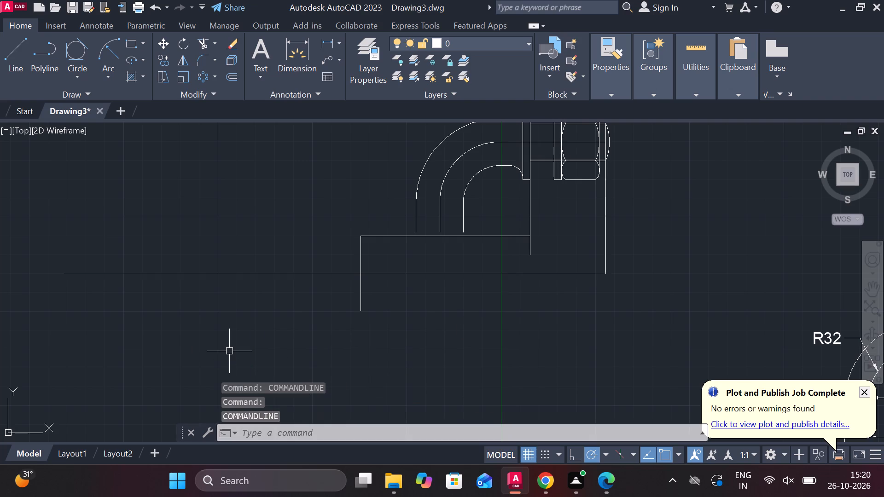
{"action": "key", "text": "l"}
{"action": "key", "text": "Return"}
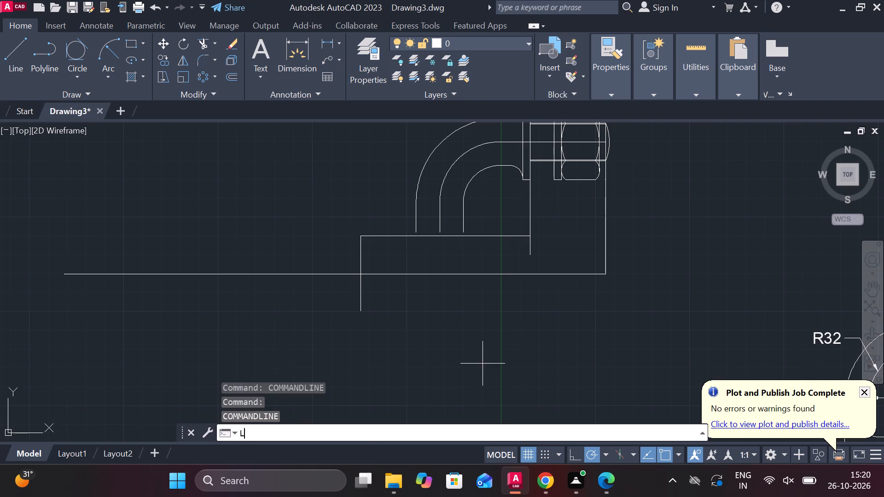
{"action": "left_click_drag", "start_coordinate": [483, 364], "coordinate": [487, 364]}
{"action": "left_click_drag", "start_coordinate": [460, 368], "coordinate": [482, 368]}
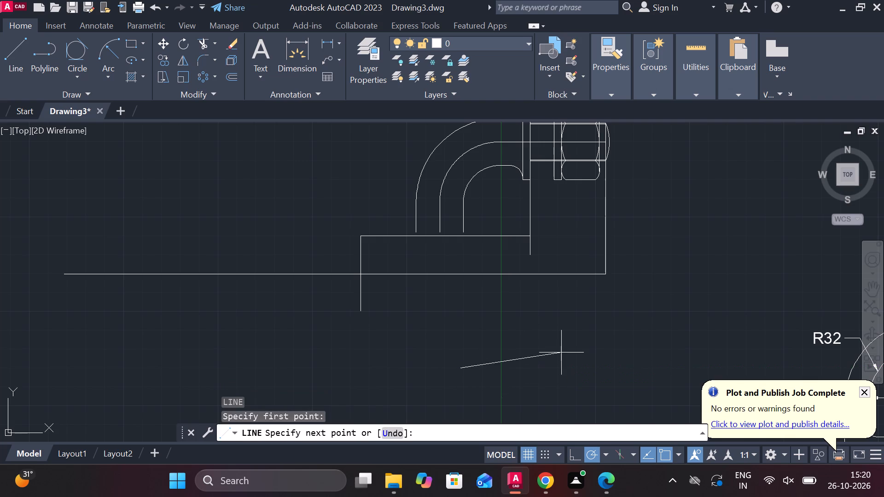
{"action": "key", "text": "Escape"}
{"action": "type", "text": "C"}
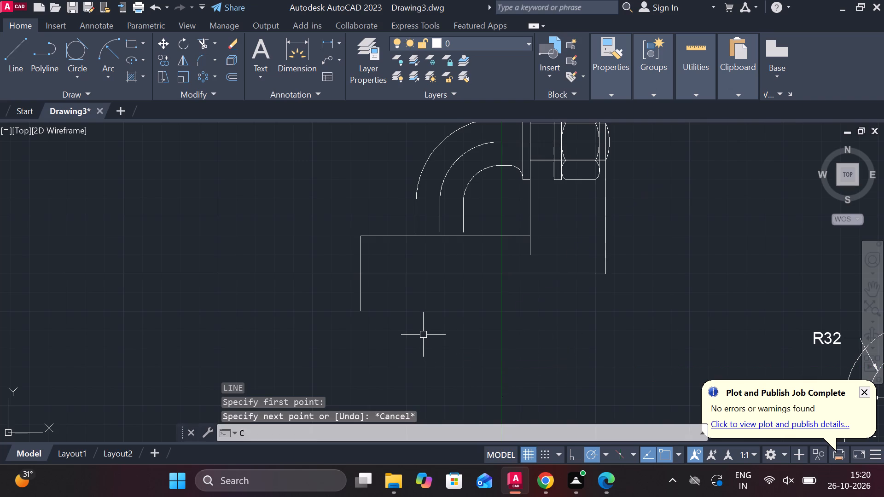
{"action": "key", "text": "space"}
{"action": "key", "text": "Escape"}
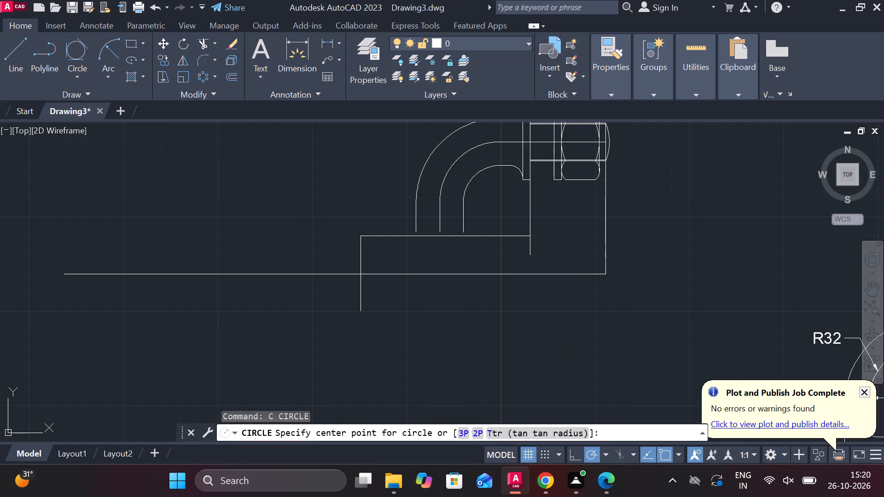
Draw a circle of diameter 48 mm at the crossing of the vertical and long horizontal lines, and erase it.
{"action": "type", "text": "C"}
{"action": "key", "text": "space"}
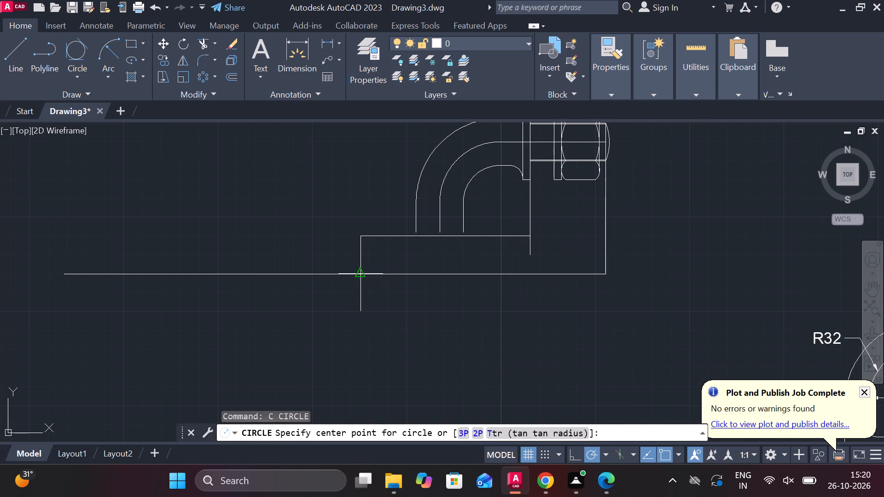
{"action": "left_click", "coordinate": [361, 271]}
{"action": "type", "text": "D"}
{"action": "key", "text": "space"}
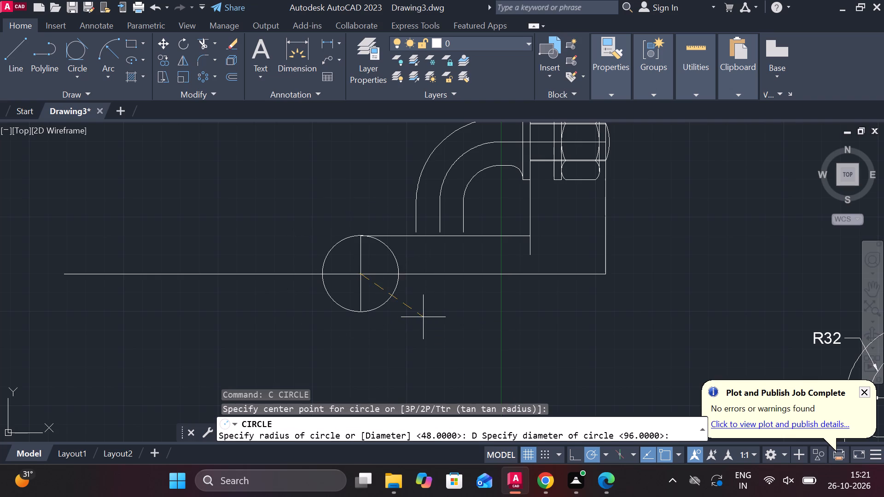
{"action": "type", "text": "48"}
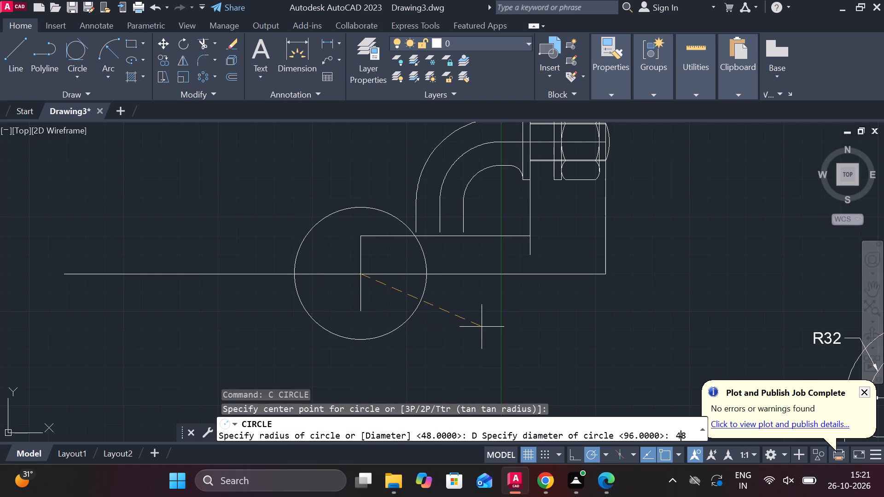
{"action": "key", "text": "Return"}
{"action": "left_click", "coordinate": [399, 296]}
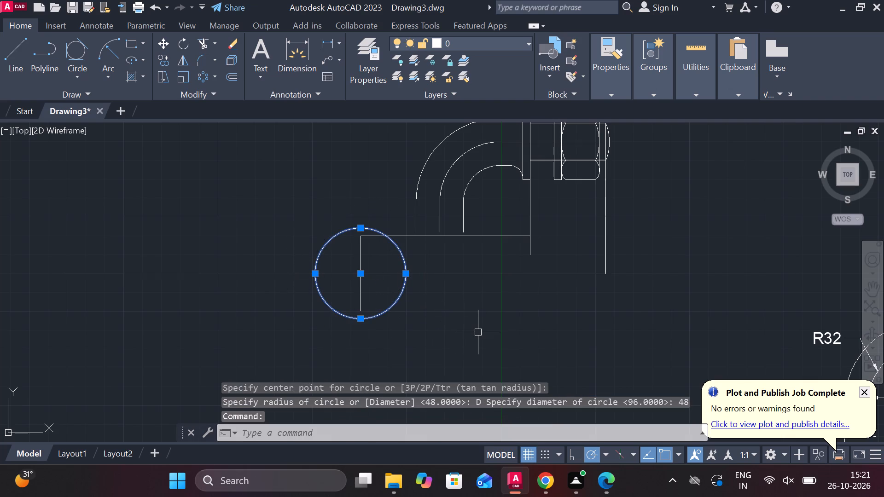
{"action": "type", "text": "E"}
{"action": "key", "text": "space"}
Draw a circle of radius 48 mm centred where the short vertical line crosses the long horizontal line.
{"action": "type", "text": "C"}
{"action": "key", "text": "space"}
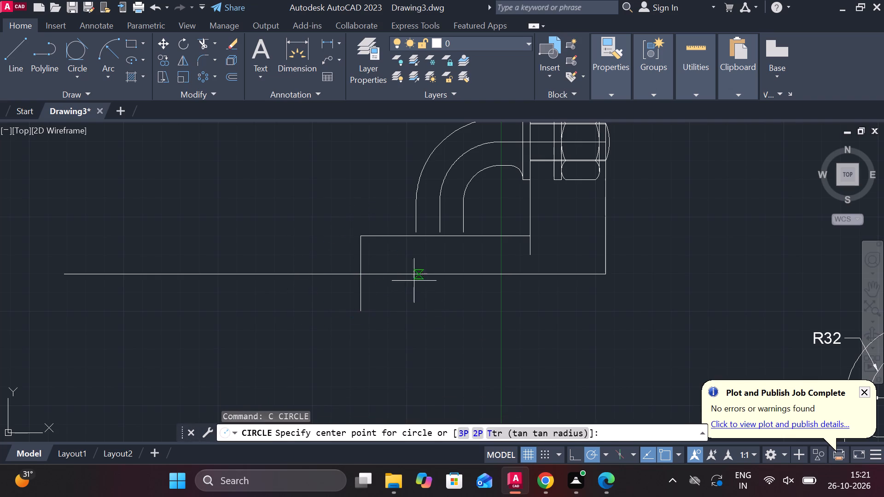
{"action": "left_click", "coordinate": [368, 272]}
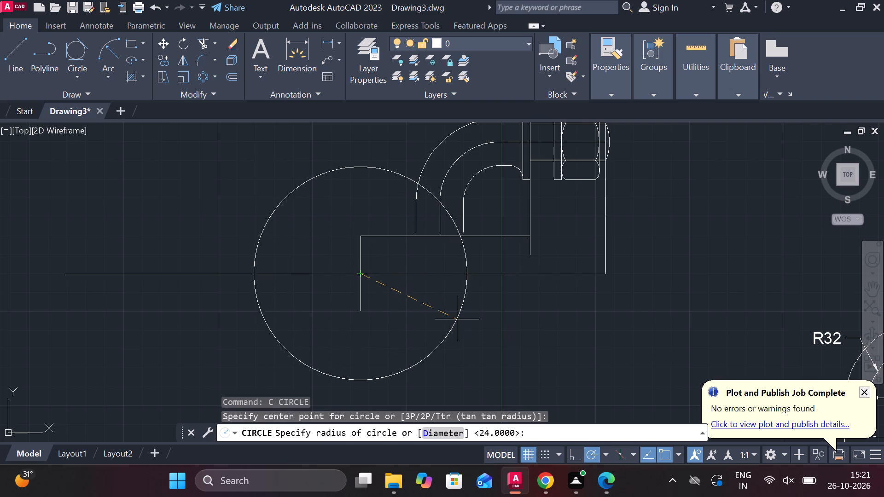
{"action": "type", "text": "48"}
{"action": "key", "text": "Return"}
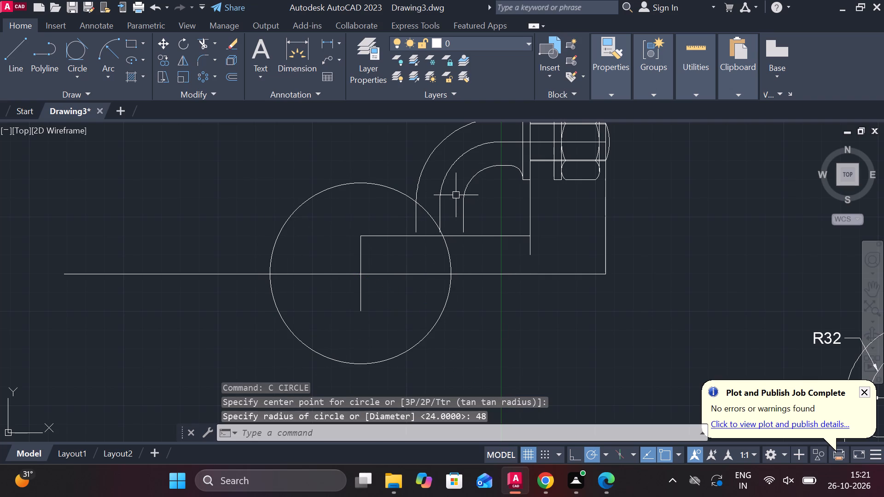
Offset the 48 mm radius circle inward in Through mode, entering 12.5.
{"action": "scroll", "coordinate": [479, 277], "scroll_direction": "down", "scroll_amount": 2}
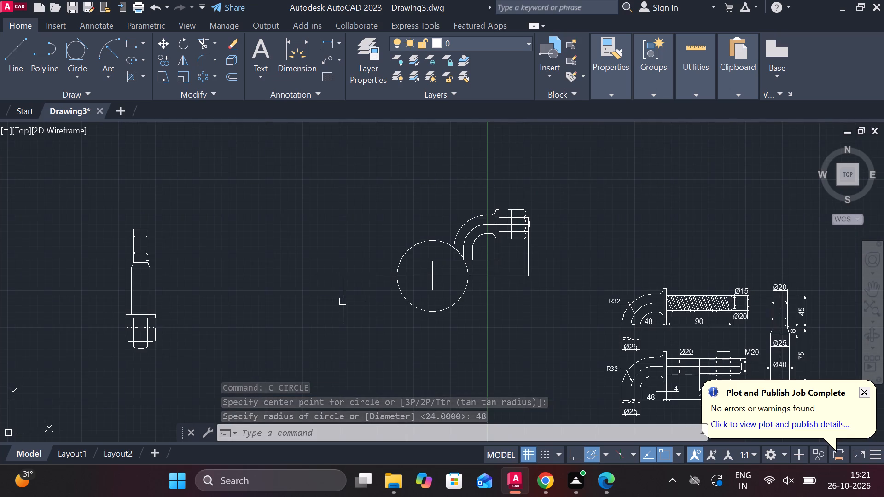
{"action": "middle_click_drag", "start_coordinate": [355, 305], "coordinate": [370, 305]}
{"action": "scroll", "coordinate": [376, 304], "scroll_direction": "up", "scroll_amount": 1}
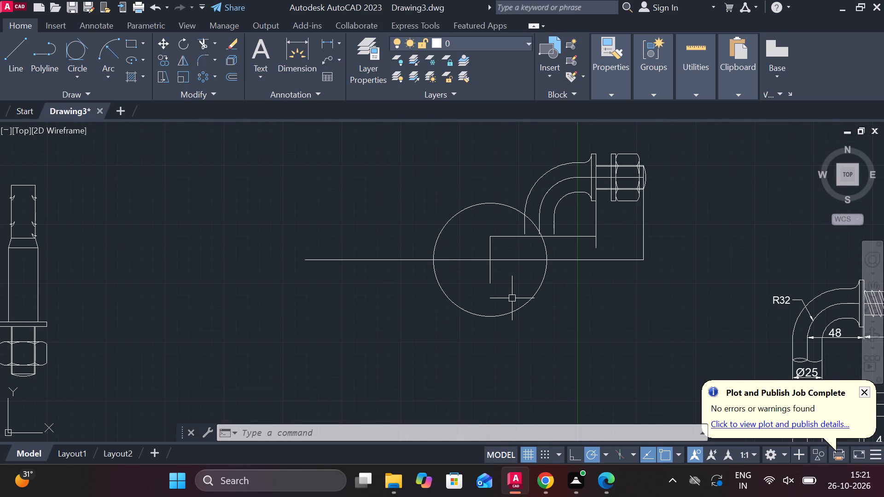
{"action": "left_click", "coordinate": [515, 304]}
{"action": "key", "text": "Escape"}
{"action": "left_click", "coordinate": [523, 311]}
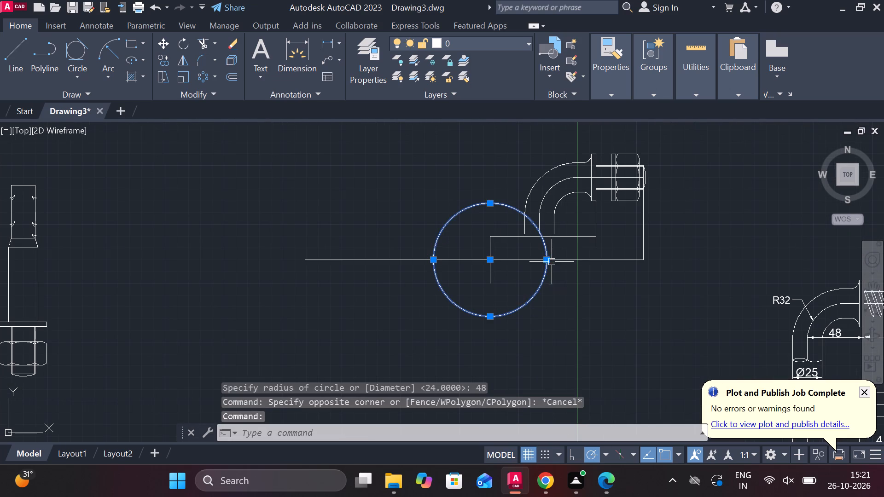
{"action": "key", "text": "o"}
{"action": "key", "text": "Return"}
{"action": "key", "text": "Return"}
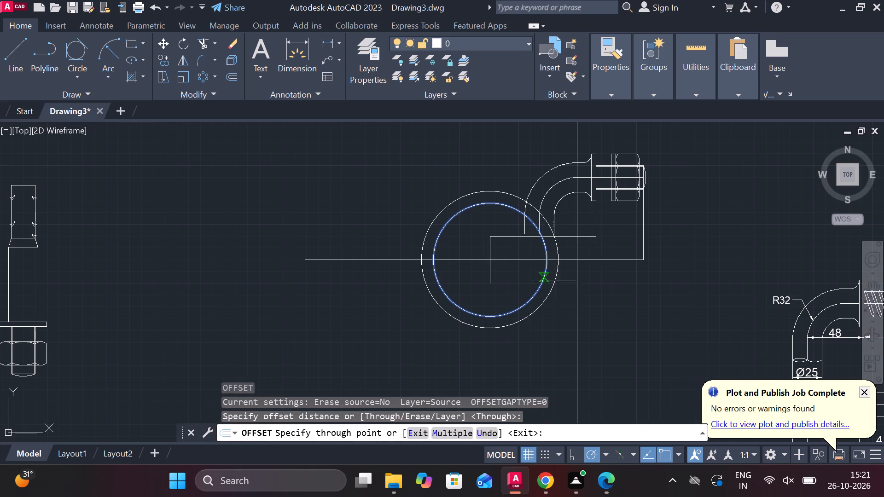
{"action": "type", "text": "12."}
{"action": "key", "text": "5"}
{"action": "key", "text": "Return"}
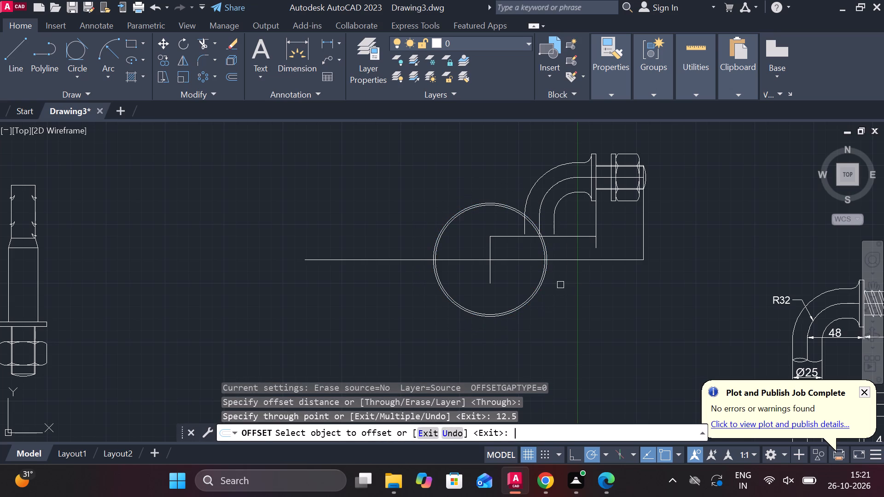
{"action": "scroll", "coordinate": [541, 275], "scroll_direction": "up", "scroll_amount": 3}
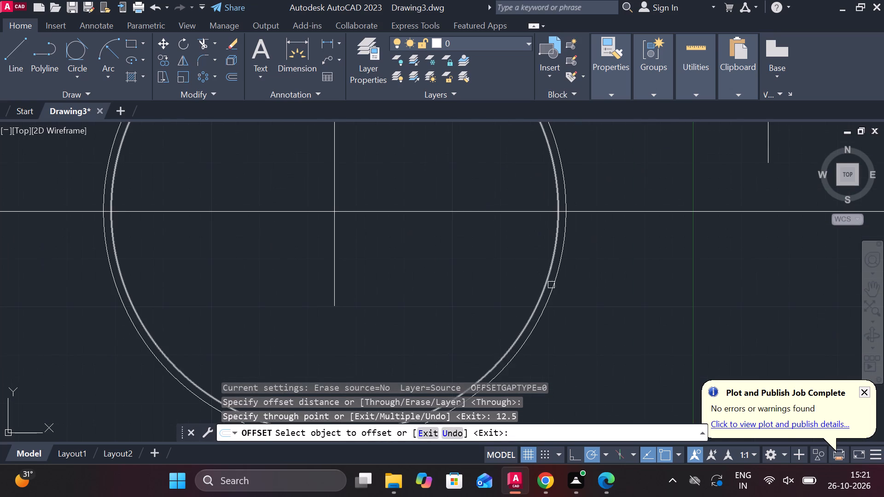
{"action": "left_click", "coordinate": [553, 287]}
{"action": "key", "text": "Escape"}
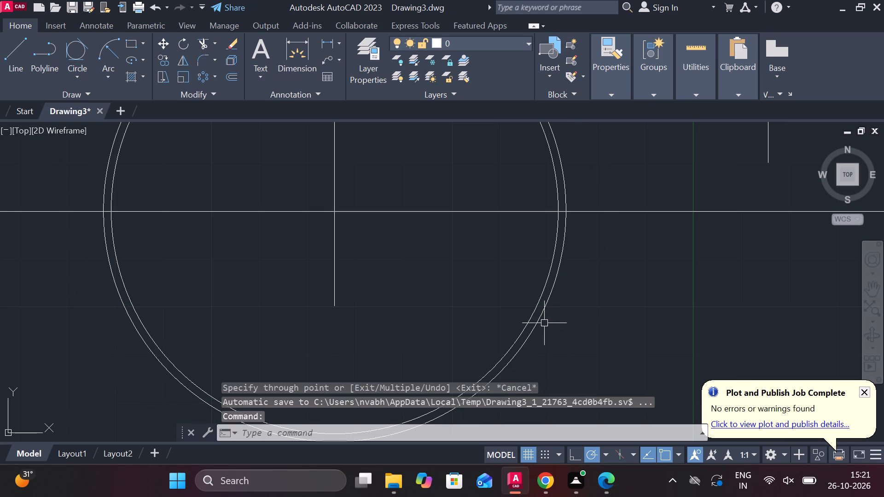
Erase the two concentric circles centred where the short vertical line crosses the long horizontal line.
{"action": "left_click", "coordinate": [542, 319]}
{"action": "key", "text": "r"}
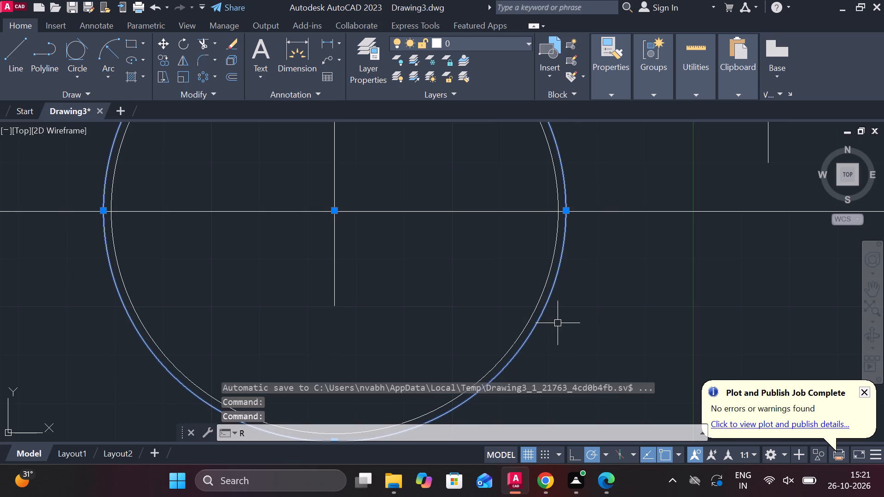
{"action": "key", "text": "Escape"}
{"action": "left_click", "coordinate": [540, 321]}
{"action": "key", "text": "e"}
{"action": "key", "text": "space"}
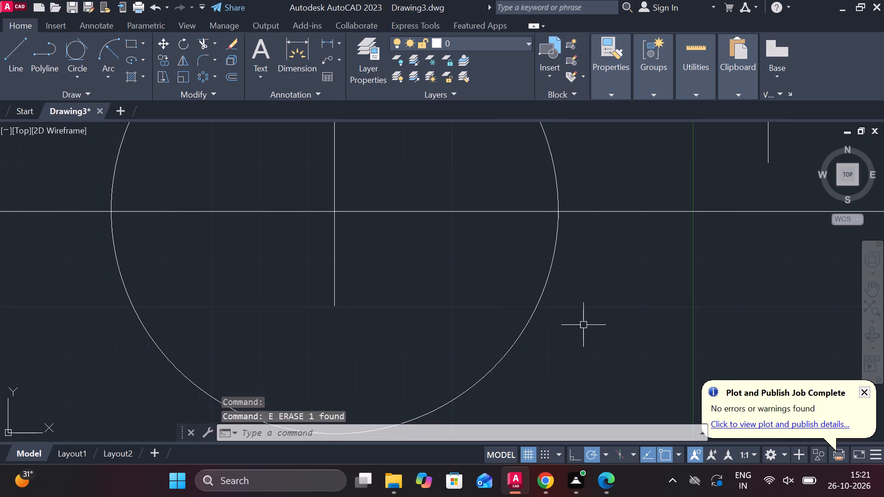
{"action": "scroll", "coordinate": [583, 325], "scroll_direction": "down", "scroll_amount": 2}
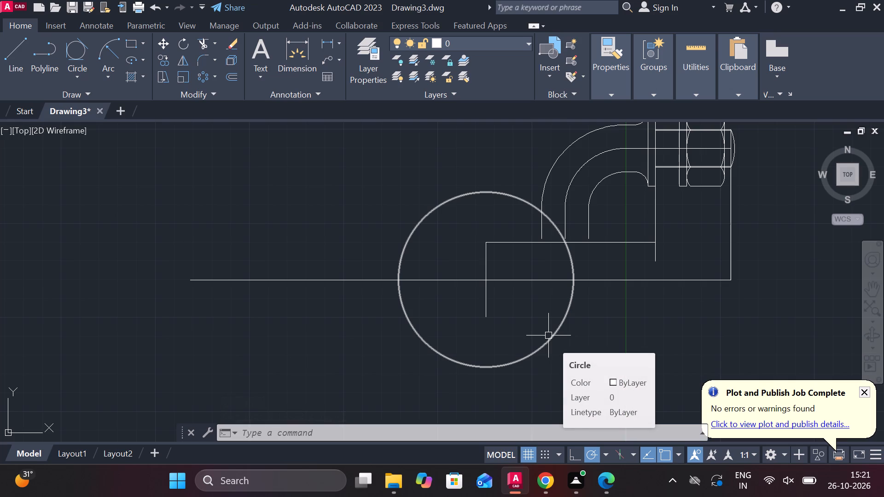
{"action": "key", "text": "Escape"}
{"action": "left_click", "coordinate": [570, 313]}
{"action": "type", "text": "E"}
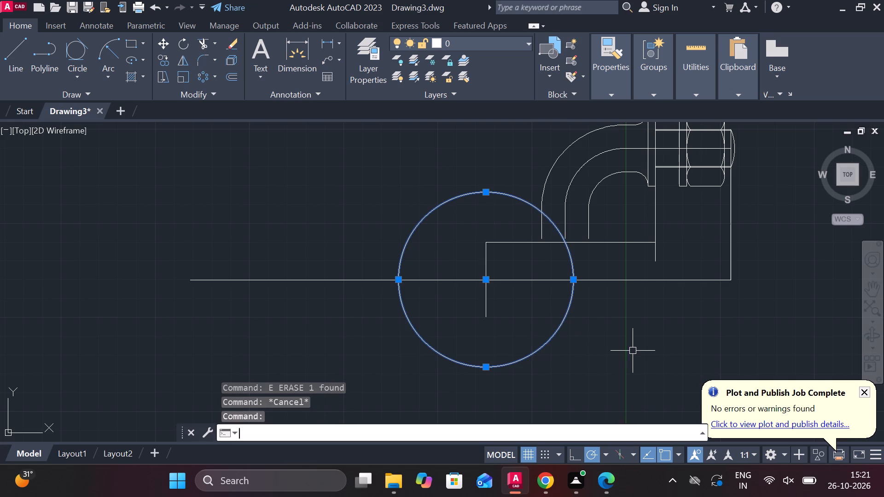
{"action": "key", "text": "space"}
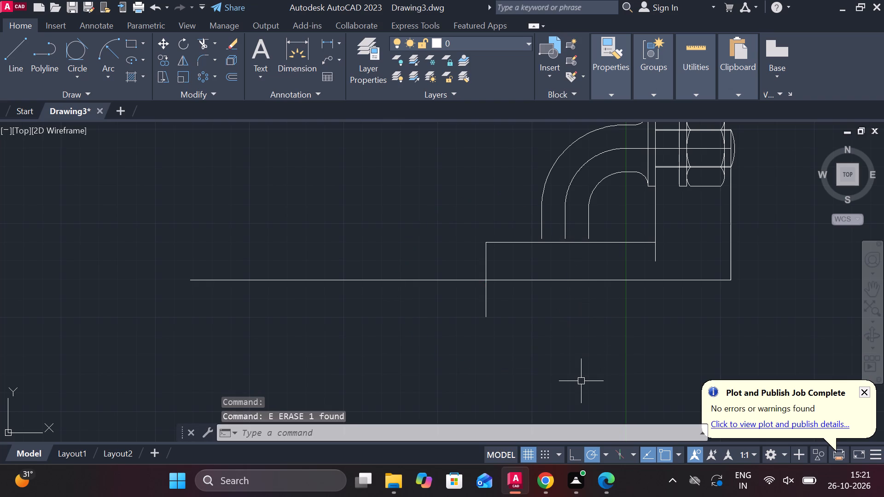
Extend the three vertical lines of the bend down to the upper horizontal reference line.
{"action": "type", "text": "EX"}
{"action": "key", "text": "space"}
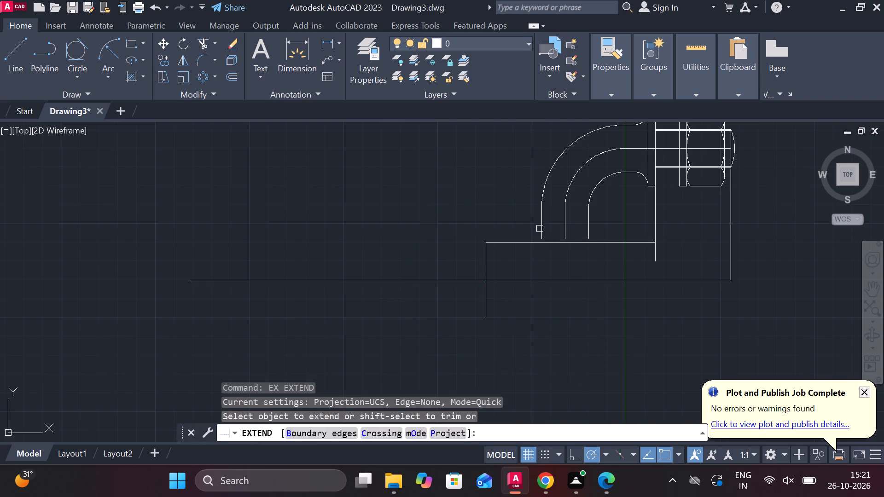
{"action": "left_click", "coordinate": [540, 229]}
{"action": "left_click", "coordinate": [563, 229]}
{"action": "left_click", "coordinate": [587, 226]}
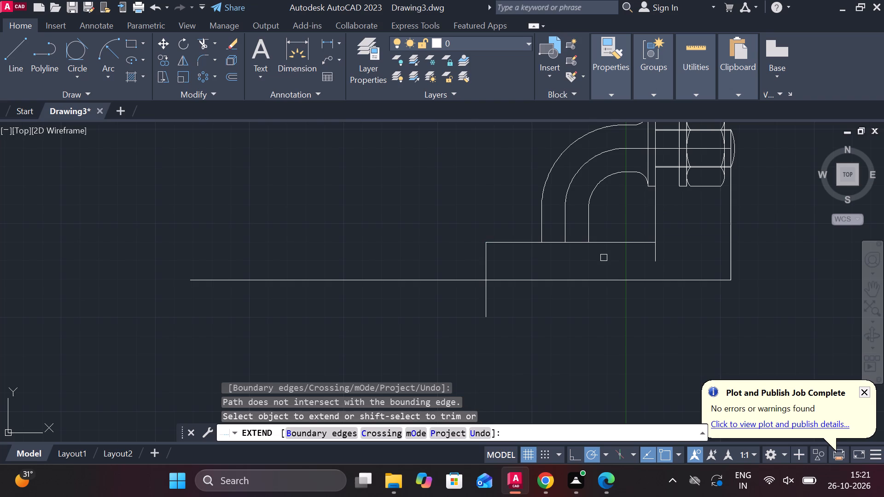
{"action": "key", "text": "Escape"}
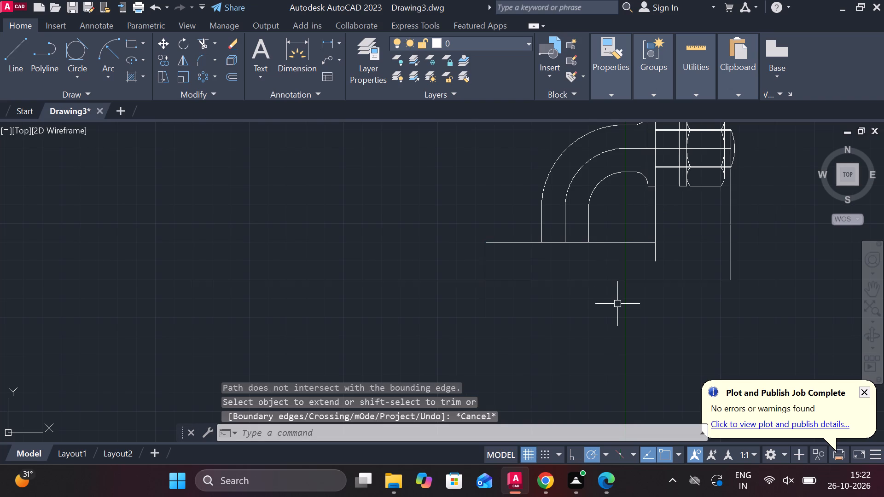
{"action": "key", "text": "Escape"}
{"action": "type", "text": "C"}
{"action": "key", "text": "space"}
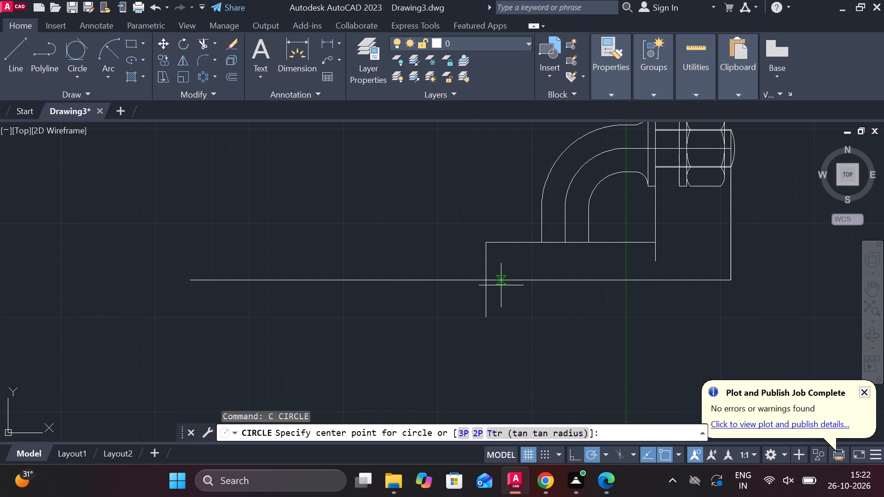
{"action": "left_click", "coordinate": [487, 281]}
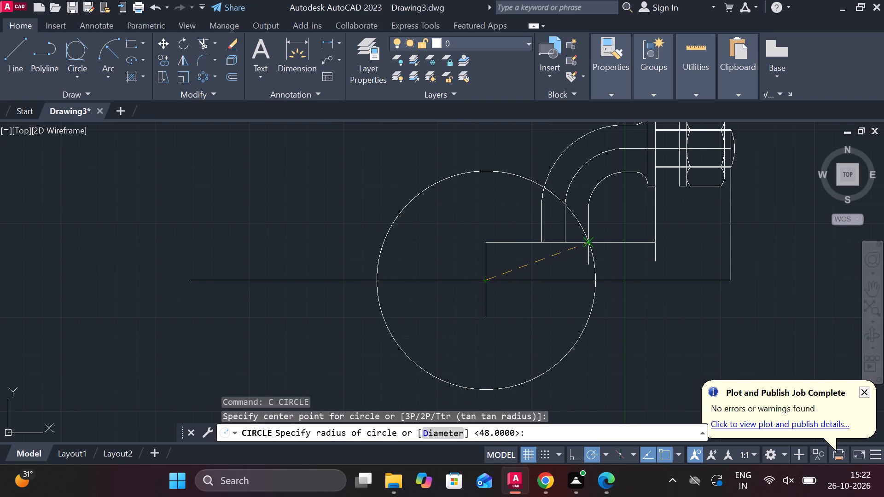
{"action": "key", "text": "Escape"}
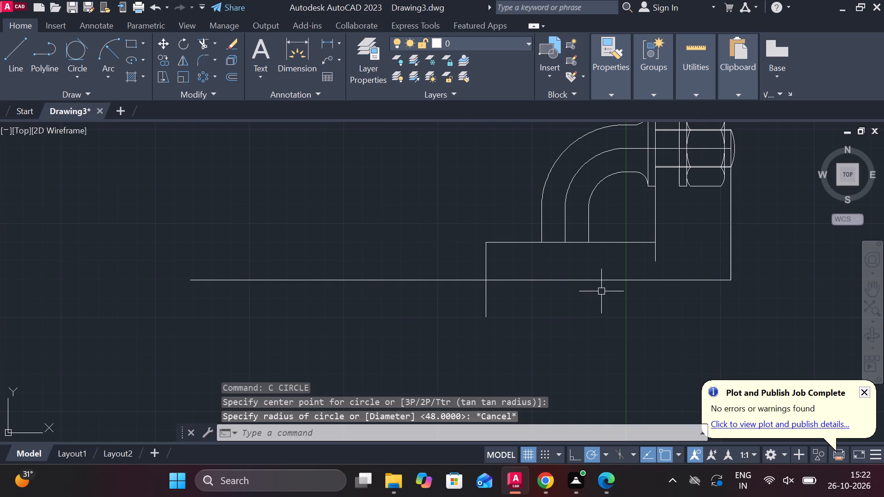
Draw a vertical line from the lower end of the bend's inner line down past the long horizontal line.
{"action": "key", "text": "l"}
{"action": "key", "text": "Return"}
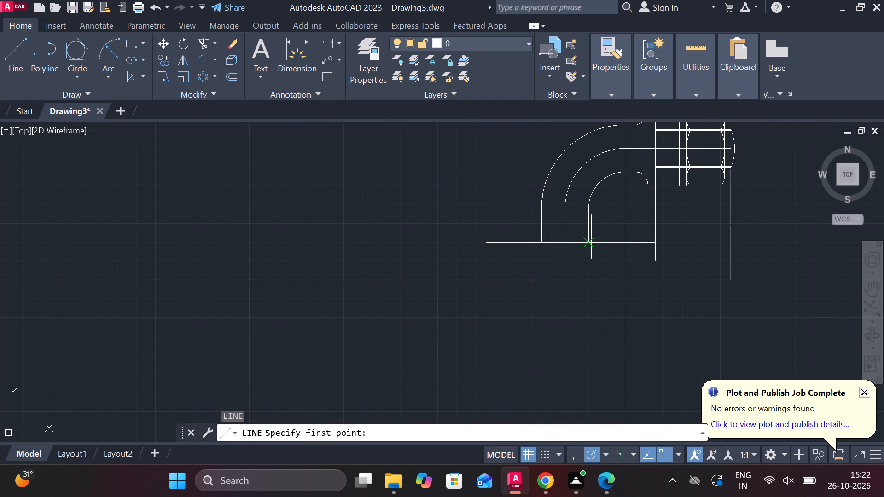
{"action": "left_click", "coordinate": [591, 243]}
{"action": "left_click", "coordinate": [581, 380]}
{"action": "key", "text": "Escape"}
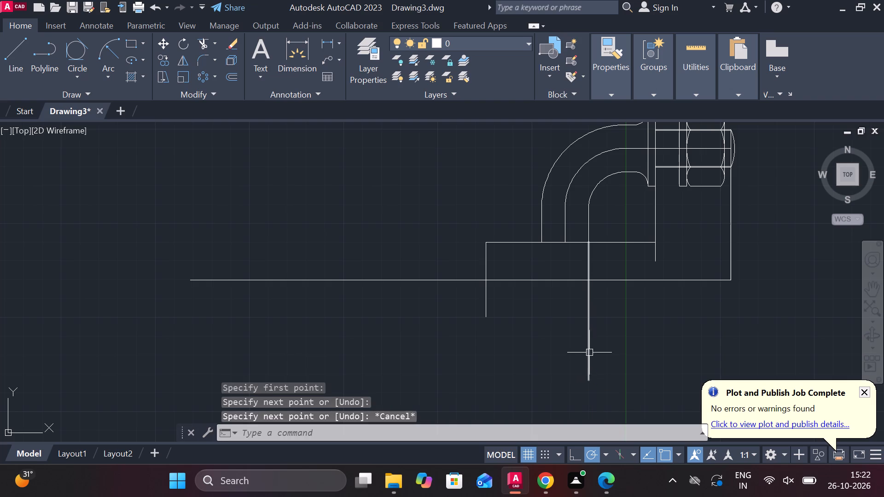
Draw a circle centred where the short vertical line crosses the long horizontal line, with its radius reaching the new vertical line's crossing.
{"action": "key", "text": "c"}
{"action": "key", "text": "space"}
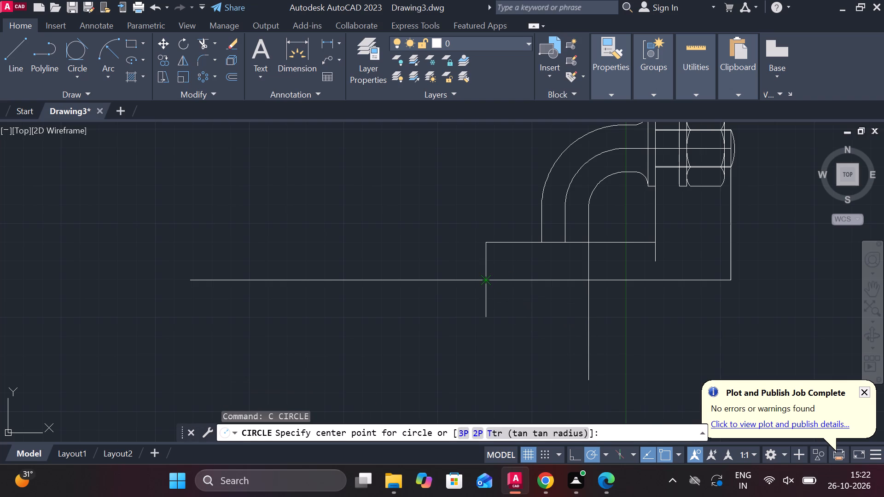
{"action": "left_click", "coordinate": [490, 281]}
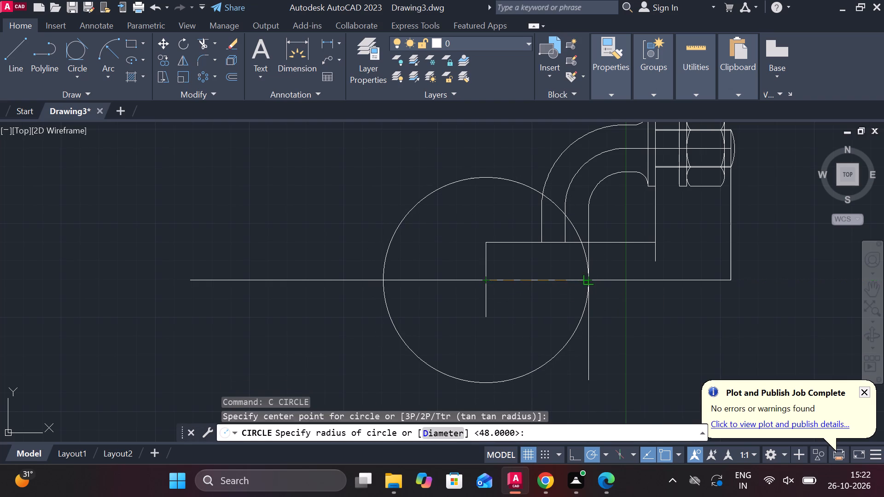
{"action": "left_click", "coordinate": [589, 279]}
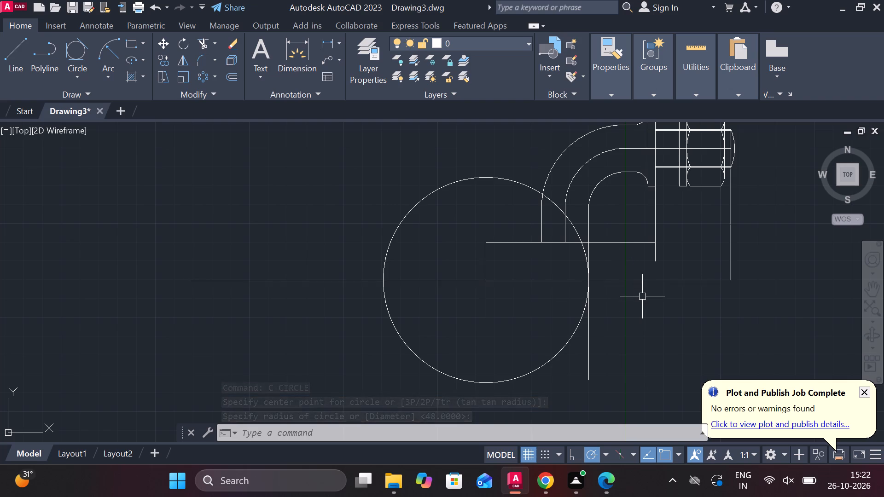
{"action": "key", "text": "Escape"}
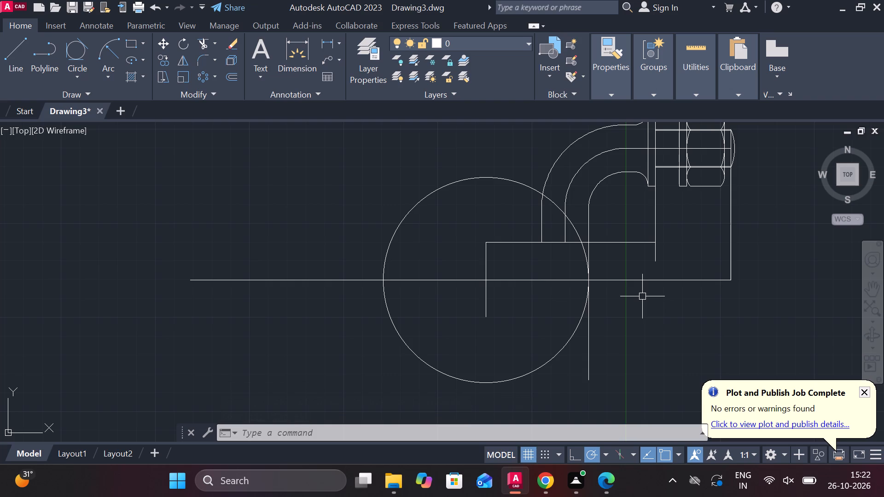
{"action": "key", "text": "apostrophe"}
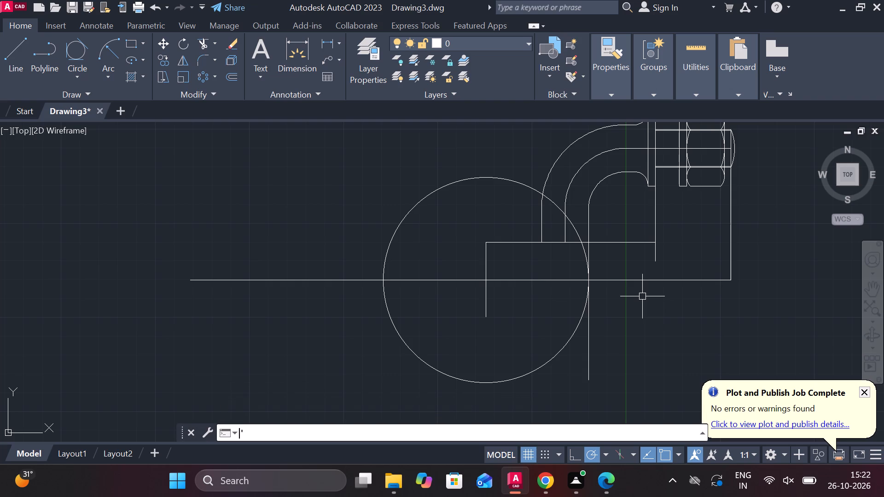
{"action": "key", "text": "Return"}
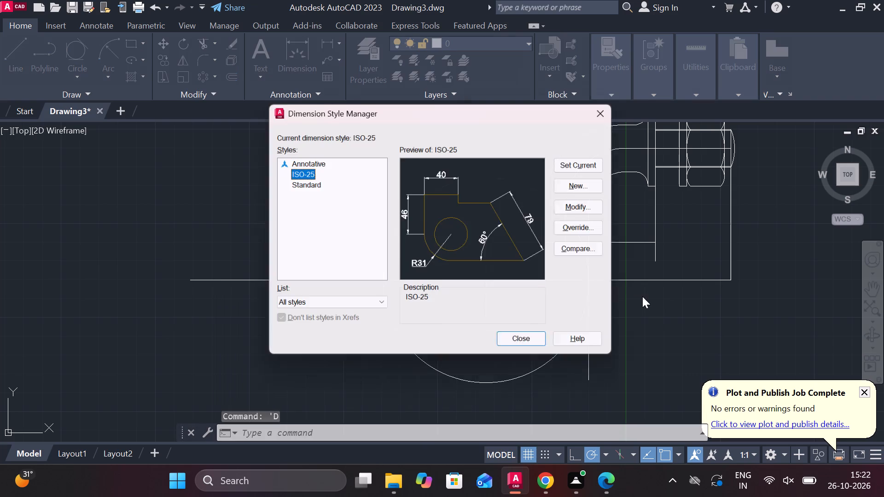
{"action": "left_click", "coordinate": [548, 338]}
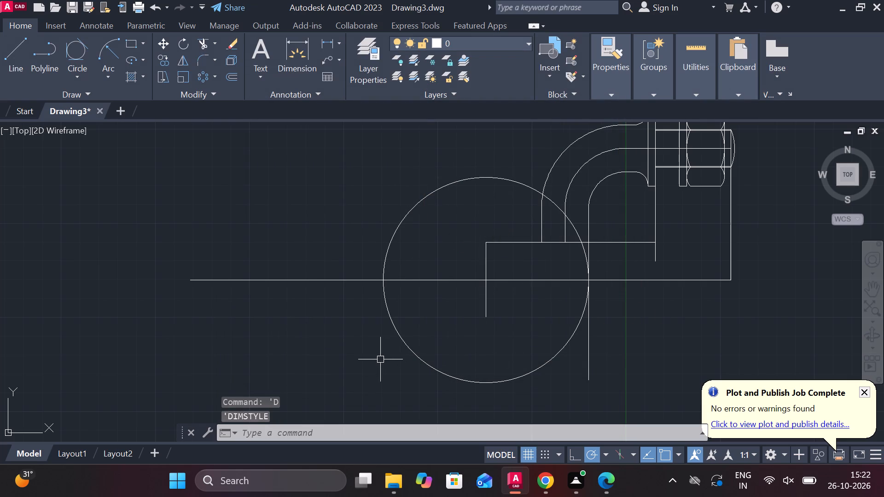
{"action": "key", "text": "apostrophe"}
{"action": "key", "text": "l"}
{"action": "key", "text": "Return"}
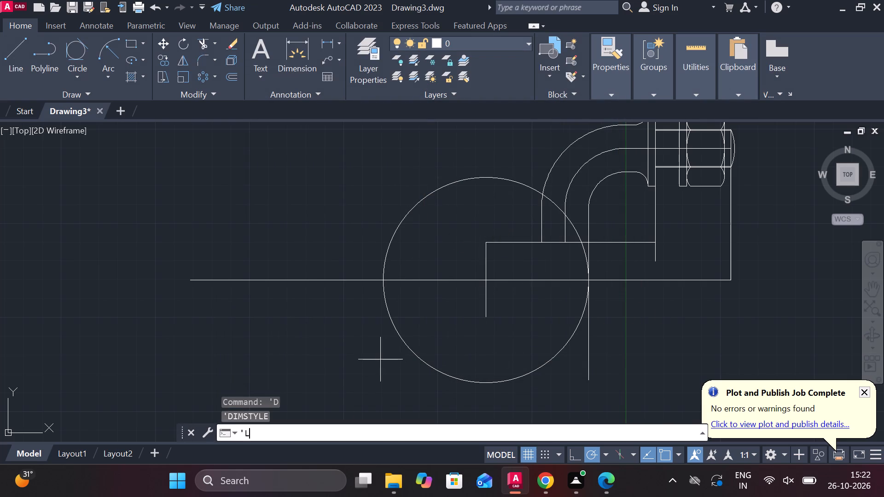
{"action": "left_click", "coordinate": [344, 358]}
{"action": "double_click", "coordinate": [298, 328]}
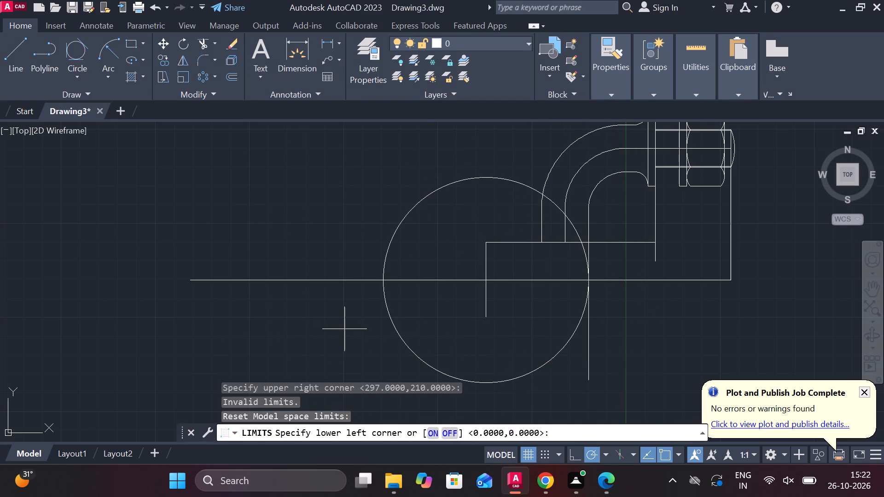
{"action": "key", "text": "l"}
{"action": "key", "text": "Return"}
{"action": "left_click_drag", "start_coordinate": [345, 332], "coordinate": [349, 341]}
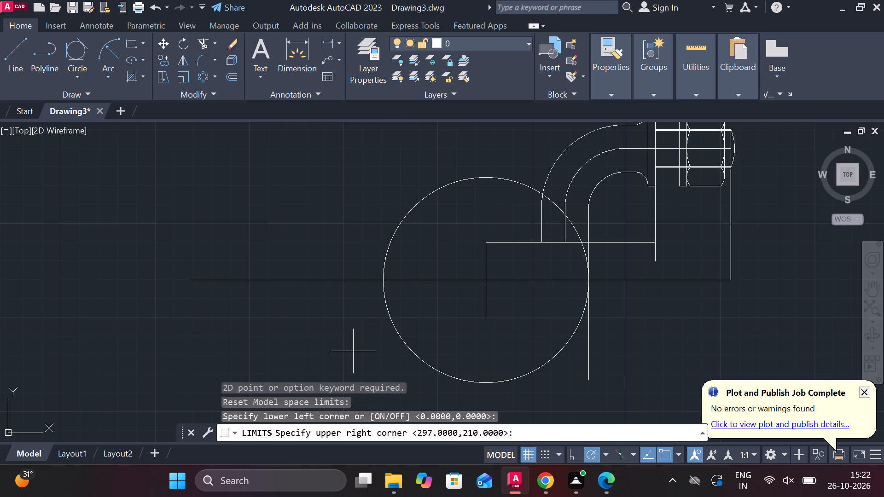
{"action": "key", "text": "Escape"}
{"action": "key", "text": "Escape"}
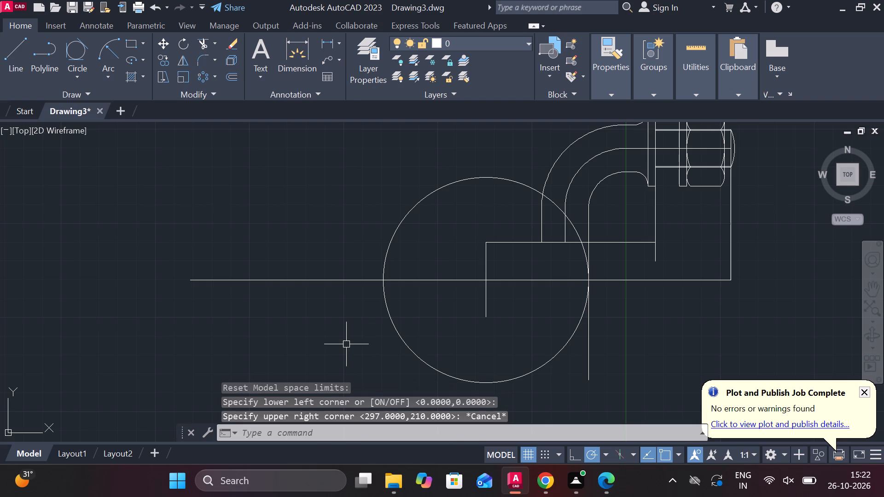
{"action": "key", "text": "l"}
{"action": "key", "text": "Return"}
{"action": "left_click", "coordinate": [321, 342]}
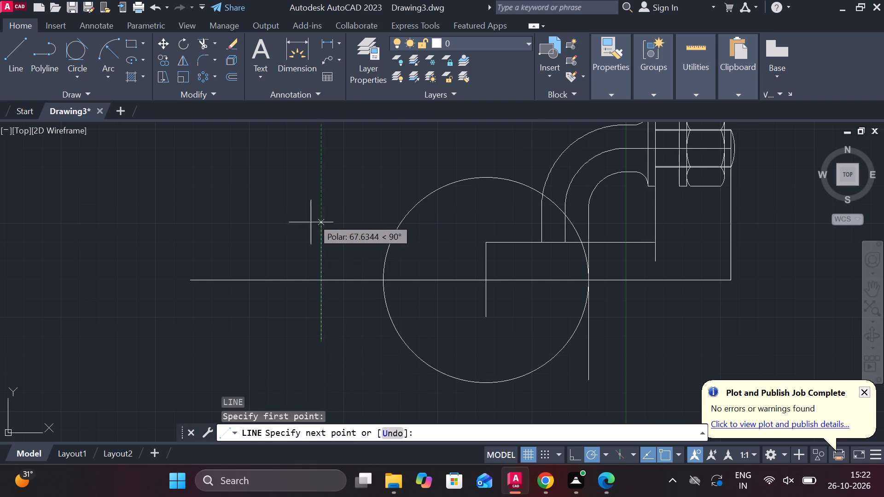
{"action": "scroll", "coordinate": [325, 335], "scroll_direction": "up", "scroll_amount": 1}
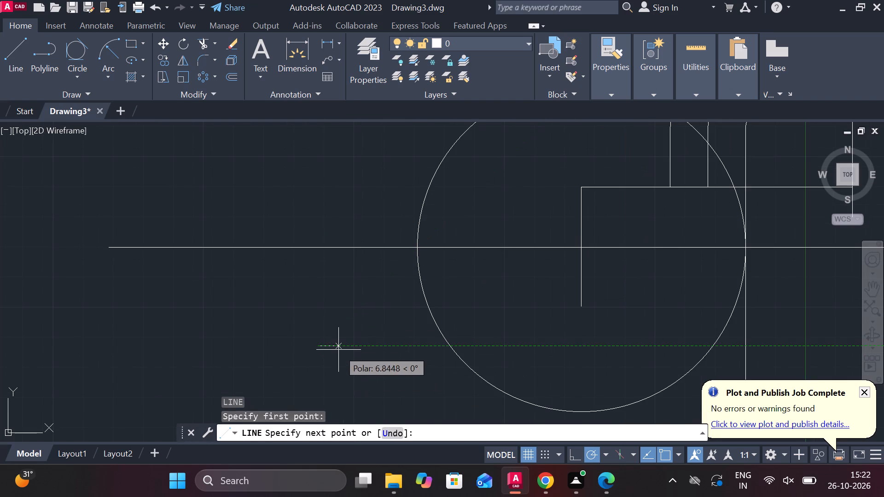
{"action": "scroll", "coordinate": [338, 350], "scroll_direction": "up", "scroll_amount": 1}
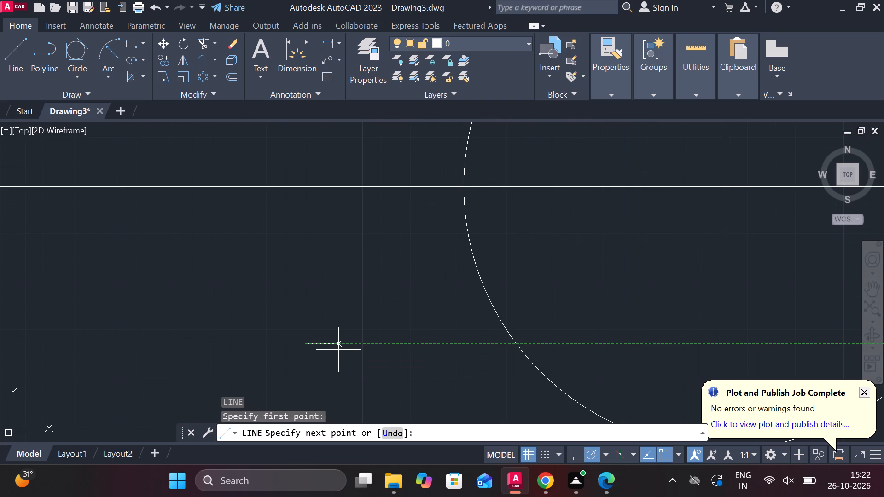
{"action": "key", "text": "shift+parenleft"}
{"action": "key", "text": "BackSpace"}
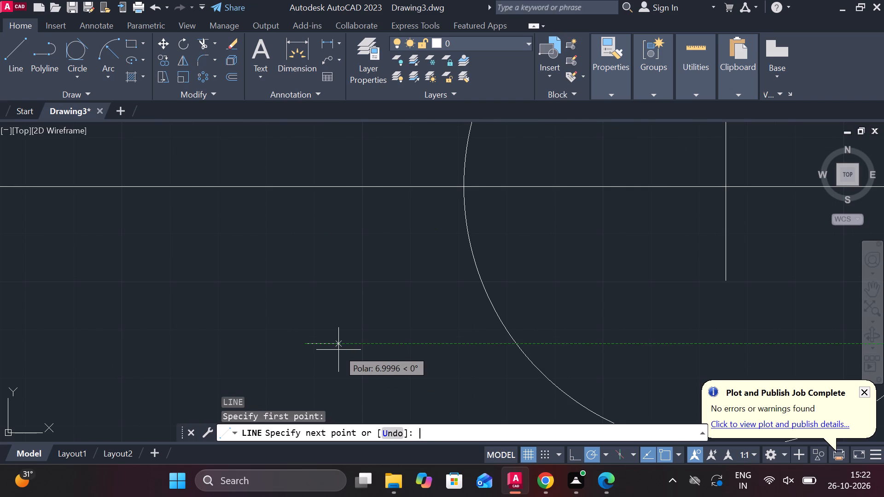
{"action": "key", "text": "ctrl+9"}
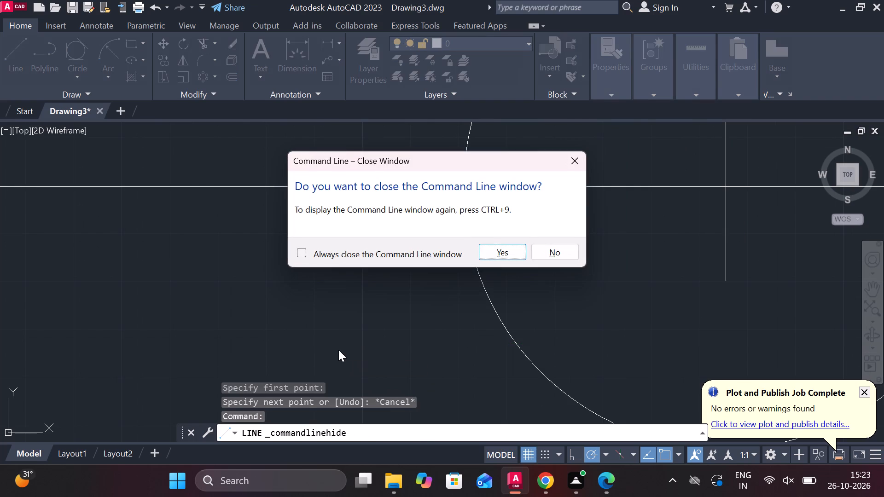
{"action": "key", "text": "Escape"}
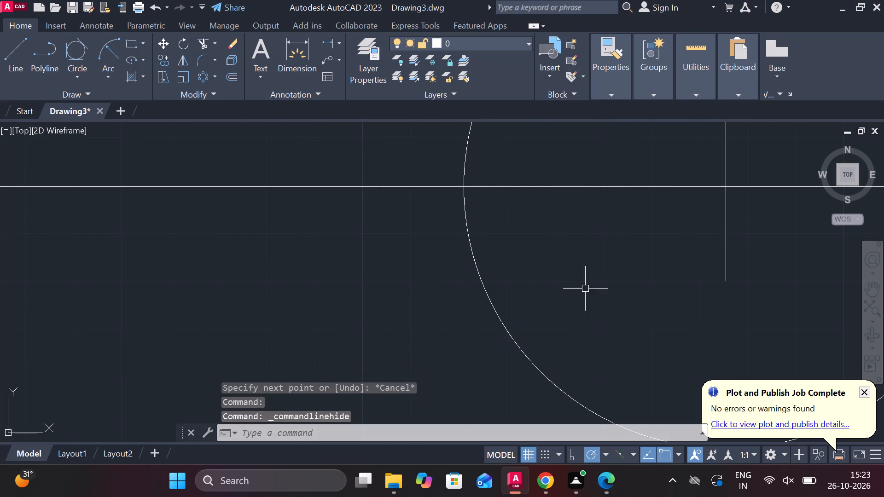
Trim the circle to its lower half and cut the inner vertical line's excess below the long horizontal line.
{"action": "scroll", "coordinate": [585, 289], "scroll_direction": "down", "scroll_amount": 2}
{"action": "middle_click_drag", "start_coordinate": [570, 283], "coordinate": [394, 293]}
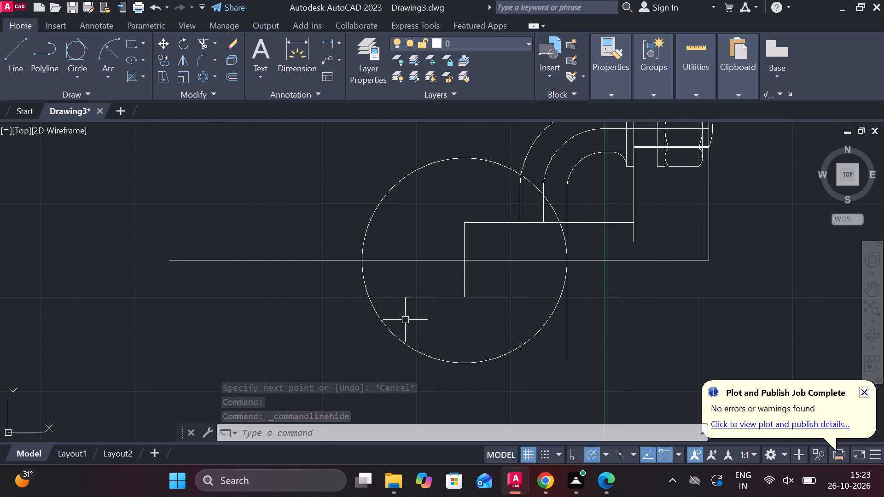
{"action": "type", "text": "TR"}
{"action": "key", "text": "space"}
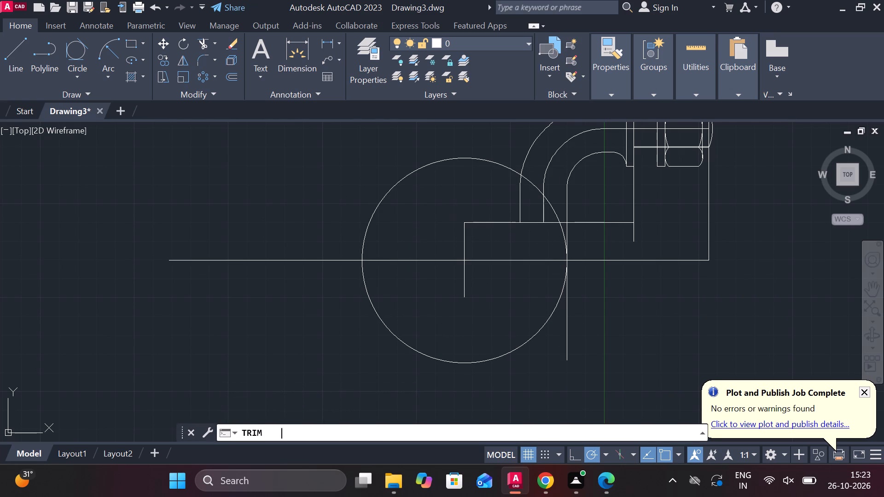
{"action": "left_click", "coordinate": [421, 166]}
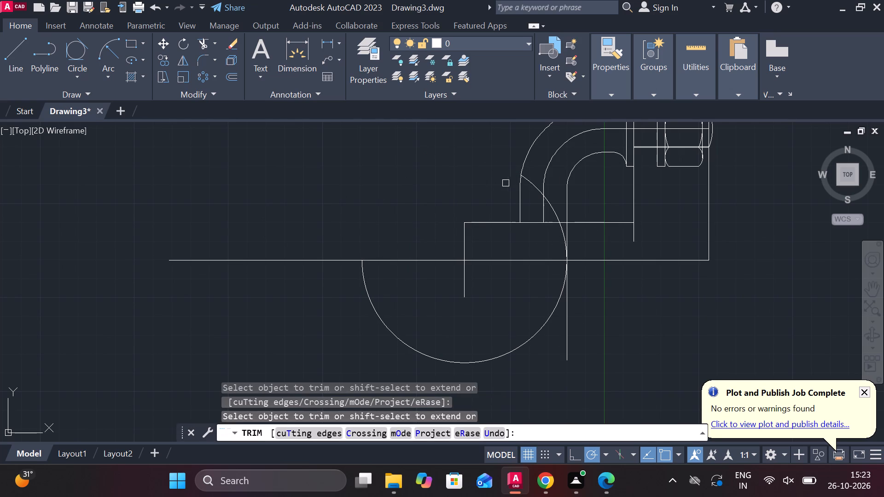
{"action": "left_click", "coordinate": [531, 182]}
{"action": "left_click", "coordinate": [553, 208]}
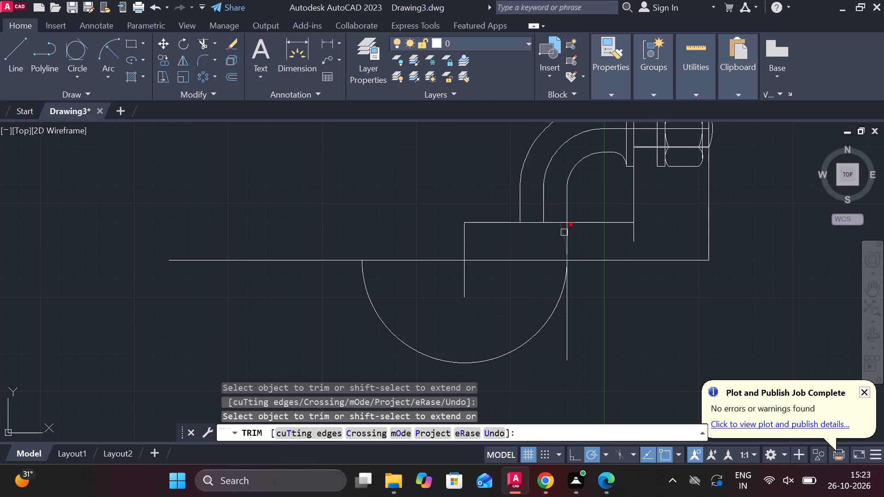
{"action": "left_click", "coordinate": [564, 232]}
{"action": "left_click", "coordinate": [569, 324]}
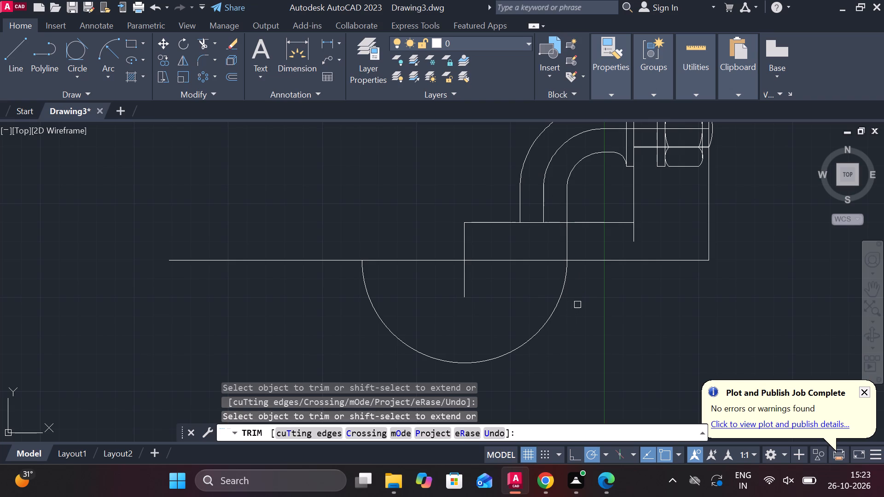
{"action": "key", "text": "Escape"}
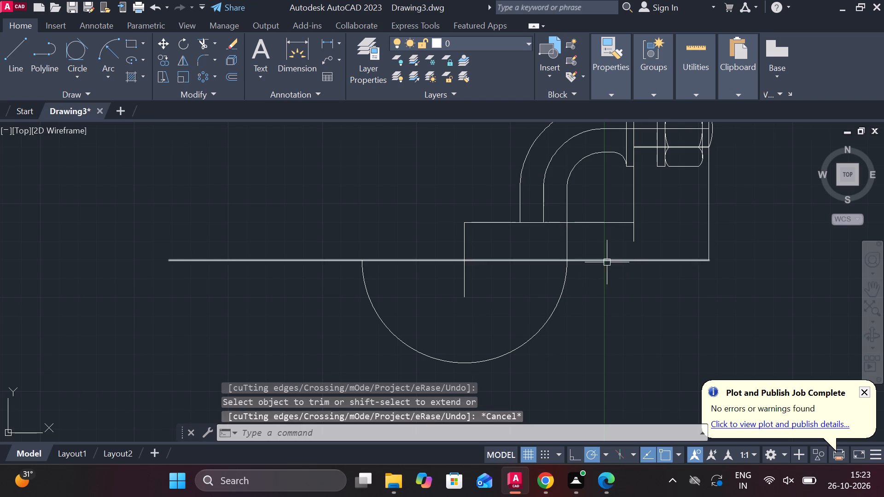
Stretch the lower end of the bend's middle line straight down past the long horizontal line.
{"action": "key", "text": "c"}
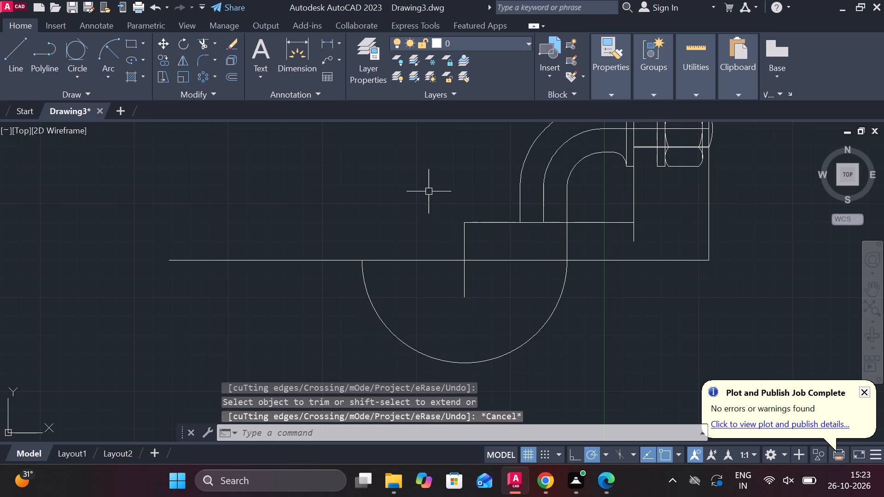
{"action": "key", "text": "Escape"}
{"action": "left_click", "coordinate": [540, 198]}
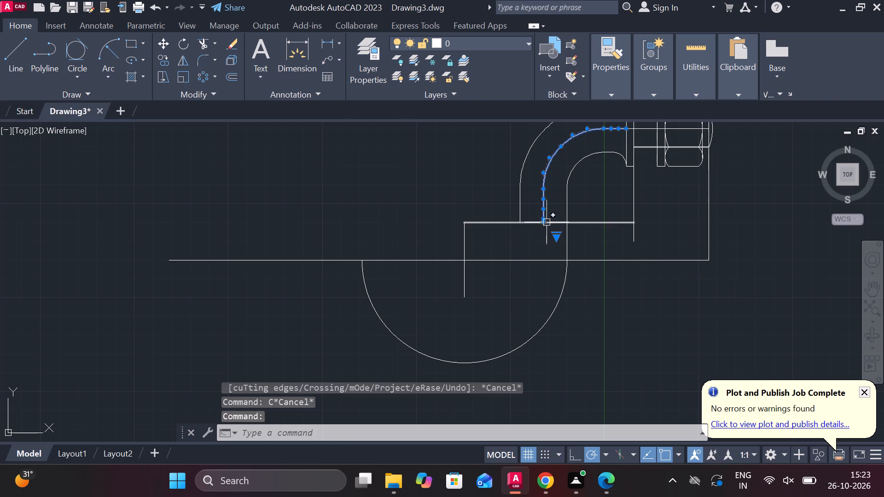
{"action": "left_click", "coordinate": [545, 224]}
{"action": "left_click", "coordinate": [538, 297]}
{"action": "key", "text": "Escape"}
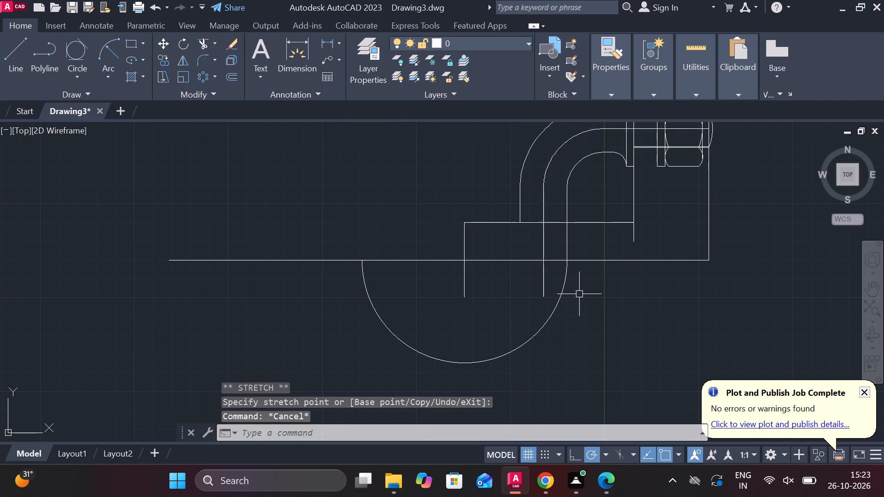
Draw a concentric circle of radius about 42 from the lower arc's centre to the middle line's crossing with the long horizontal line.
{"action": "type", "text": "C"}
{"action": "key", "text": "space"}
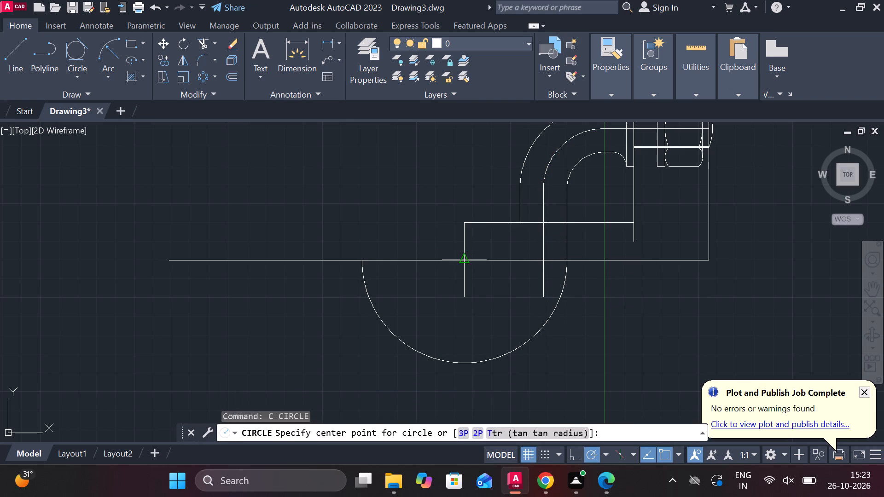
{"action": "left_click", "coordinate": [459, 259]}
{"action": "left_click", "coordinate": [544, 263]}
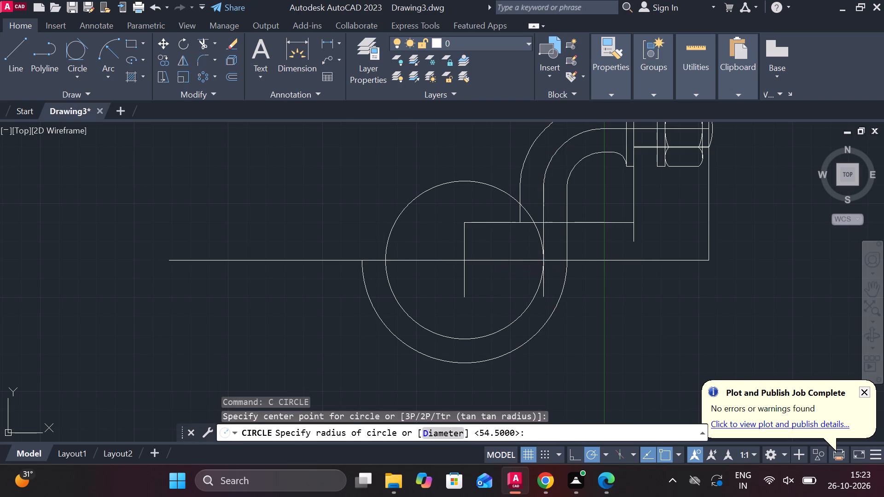
Trim the new circle to its lower half and cut the middle line's excess below the long horizontal line.
{"action": "type", "text": "TR"}
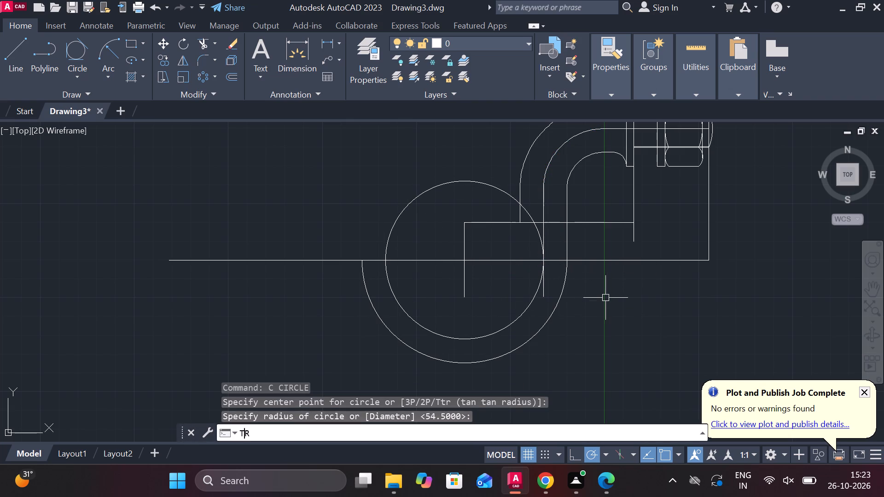
{"action": "key", "text": "space"}
{"action": "double_click", "coordinate": [547, 290]}
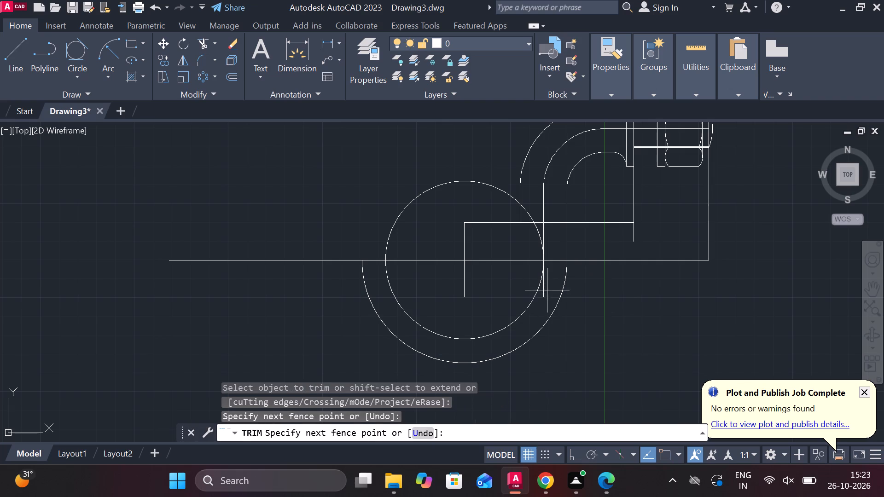
{"action": "left_click", "coordinate": [542, 298]}
{"action": "left_click", "coordinate": [540, 248]}
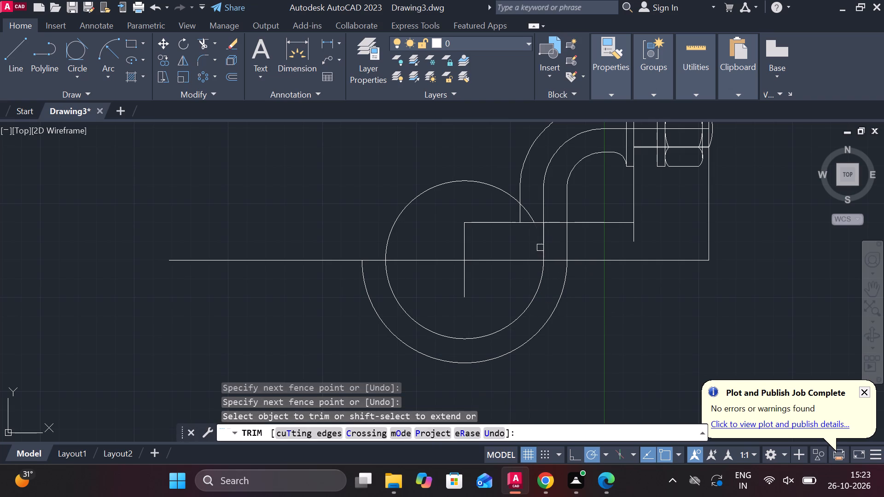
{"action": "left_click", "coordinate": [470, 185]}
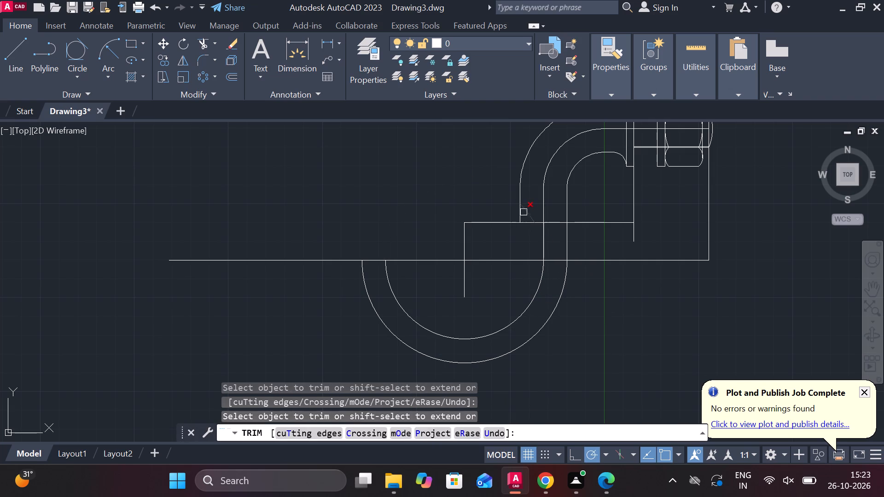
{"action": "left_click", "coordinate": [527, 214]}
{"action": "key", "text": "Escape"}
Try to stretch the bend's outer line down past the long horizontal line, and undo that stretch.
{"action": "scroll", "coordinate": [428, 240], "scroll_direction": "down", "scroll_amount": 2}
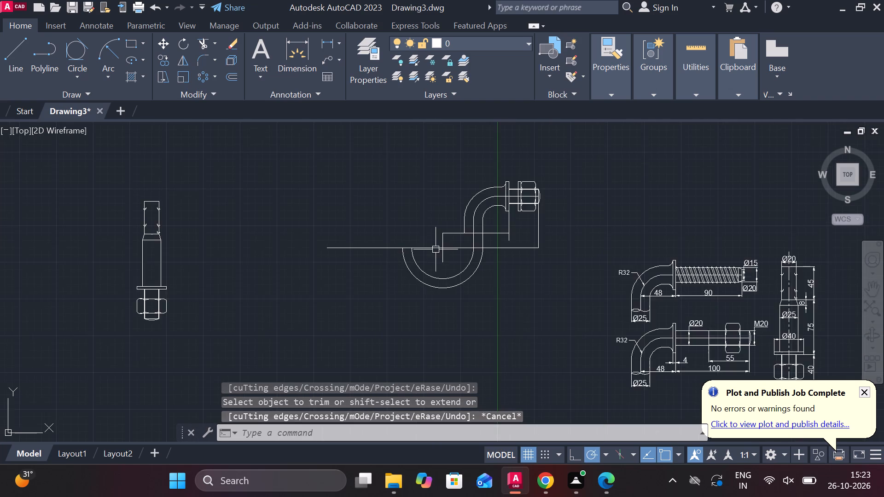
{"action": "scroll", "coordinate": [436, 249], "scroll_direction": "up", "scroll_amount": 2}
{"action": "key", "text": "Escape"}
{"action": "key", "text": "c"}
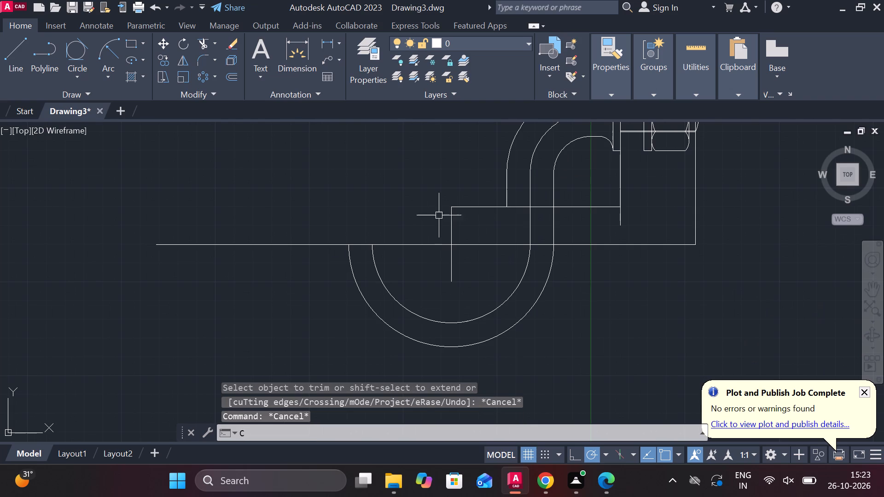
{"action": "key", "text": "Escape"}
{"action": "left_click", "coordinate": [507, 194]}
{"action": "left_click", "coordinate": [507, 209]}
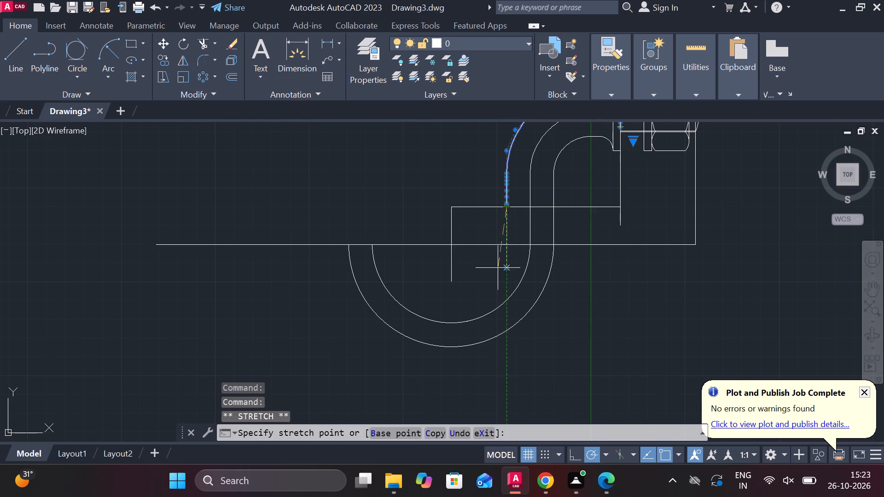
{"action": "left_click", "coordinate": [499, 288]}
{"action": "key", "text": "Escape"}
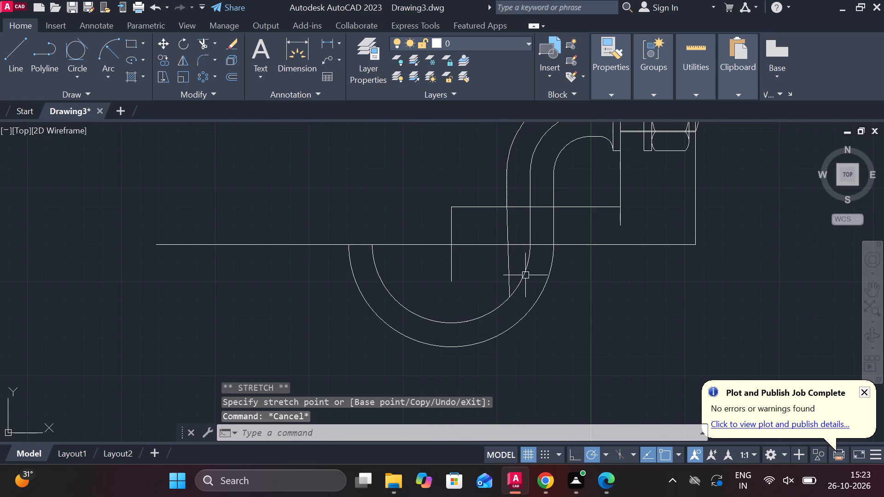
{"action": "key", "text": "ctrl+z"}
Stretch the lower end of the bend's outer line vertically down past the long horizontal line.
{"action": "left_click", "coordinate": [508, 198]}
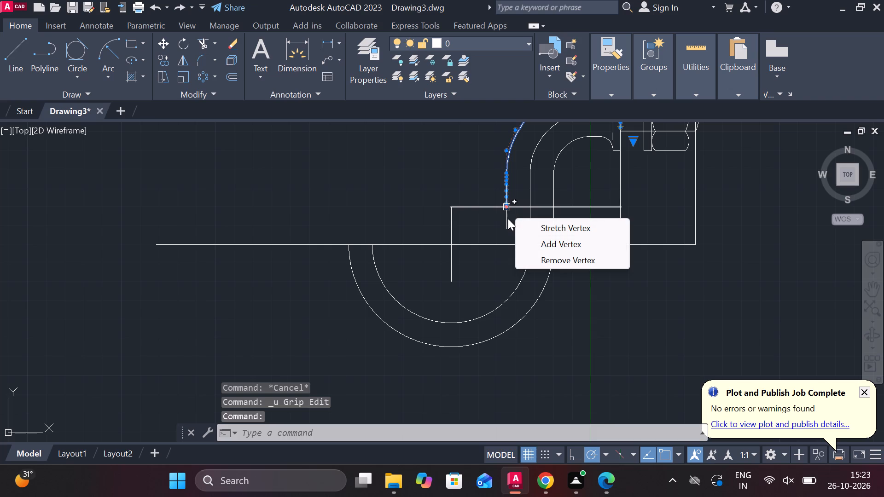
{"action": "left_click", "coordinate": [507, 207]}
{"action": "left_click", "coordinate": [507, 271]}
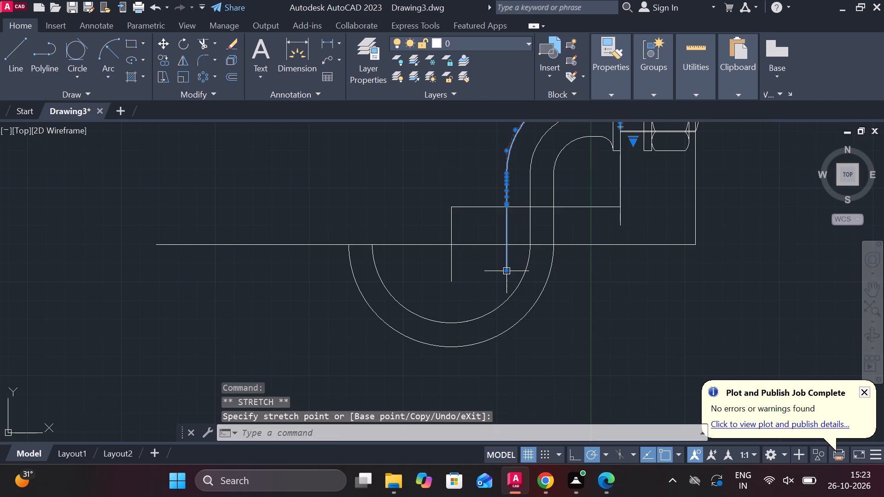
{"action": "key", "text": "Escape"}
Draw a third concentric circle from the arcs' centre, with its radius reaching the outer line's crossing with the long horizontal line.
{"action": "type", "text": "C"}
{"action": "key", "text": "space"}
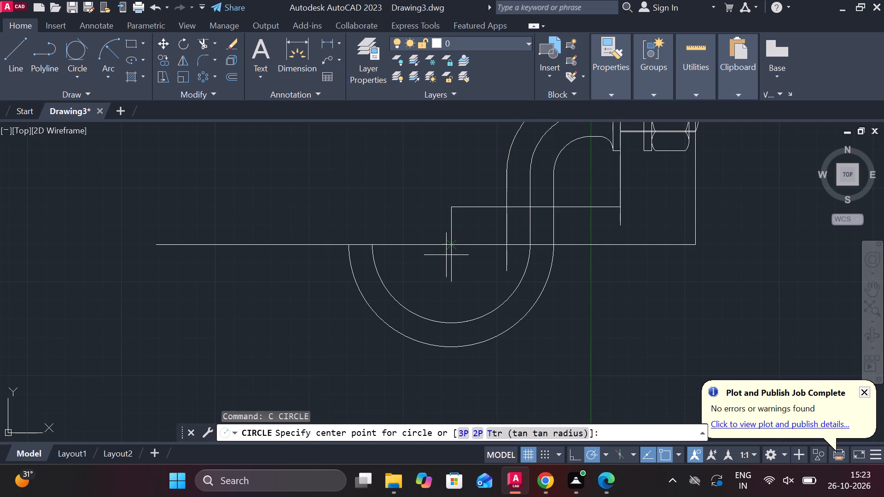
{"action": "left_click", "coordinate": [449, 247]}
{"action": "left_click", "coordinate": [508, 244]}
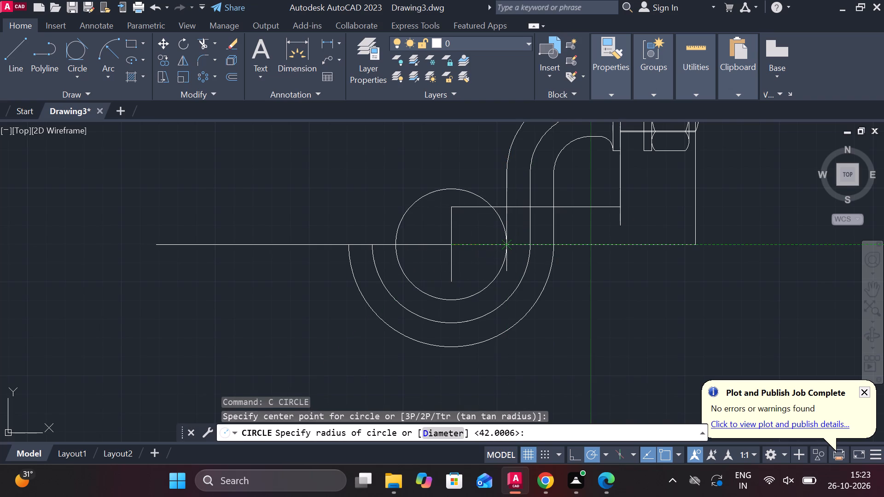
{"action": "key", "text": "Escape"}
Trim the smallest circle to its lower half and cut the outer line's excess below the long horizontal line.
{"action": "type", "text": "TR"}
{"action": "key", "text": "space"}
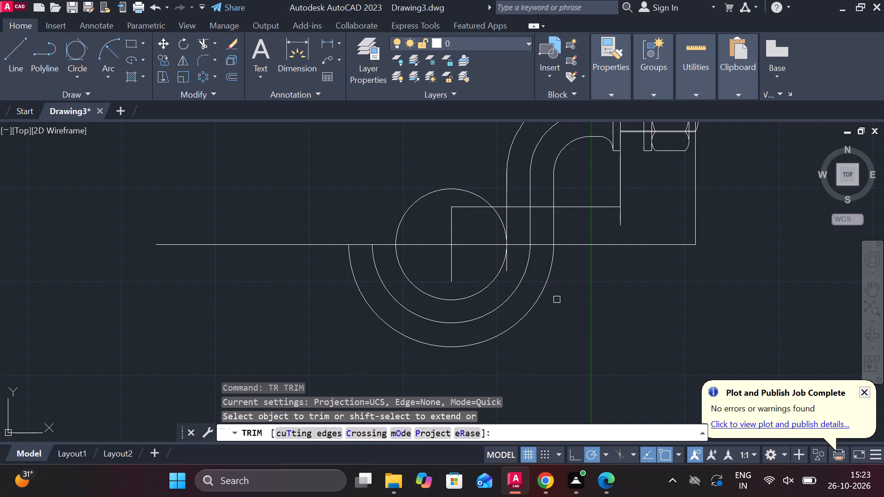
{"action": "left_click_drag", "start_coordinate": [451, 190], "coordinate": [436, 186]}
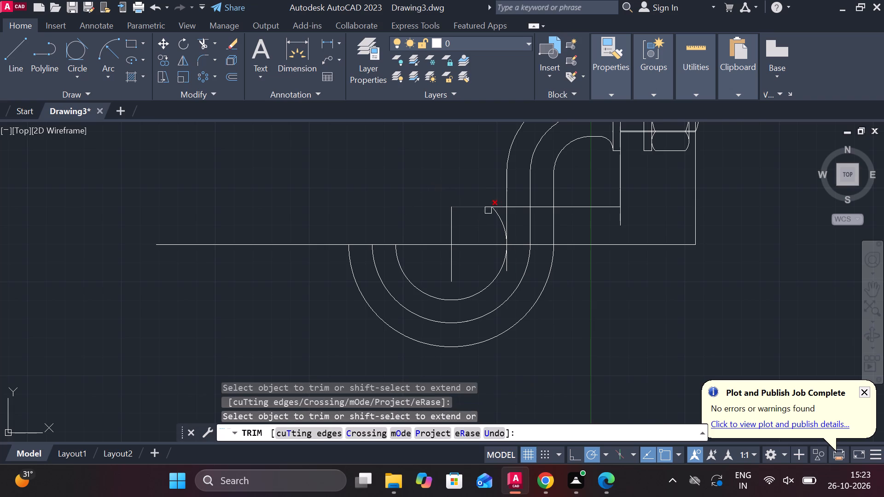
{"action": "left_click", "coordinate": [496, 215]}
{"action": "left_click", "coordinate": [508, 269]}
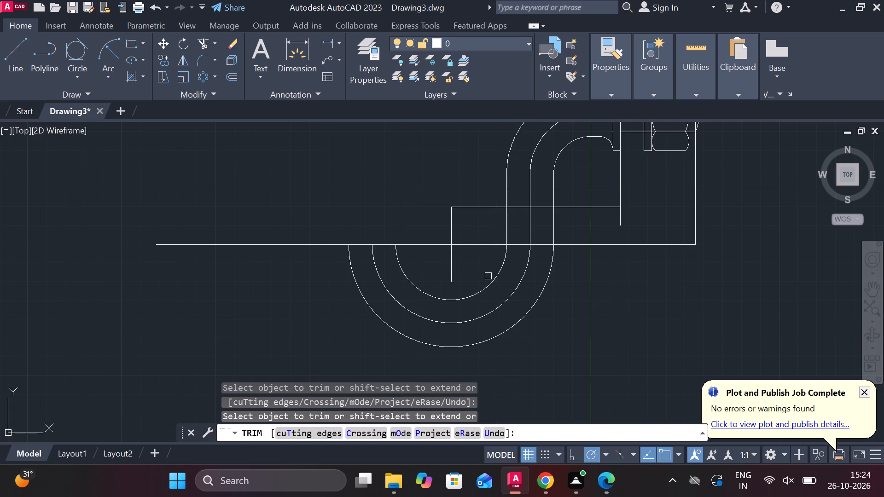
Examine the hook-shaped bolt, the dimensioned reference views and the straight bolt drawn beside it.
{"action": "scroll", "coordinate": [500, 289], "scroll_direction": "down", "scroll_amount": 2}
{"action": "scroll", "coordinate": [528, 302], "scroll_direction": "up", "scroll_amount": 2}
{"action": "middle_click_drag", "start_coordinate": [538, 312], "coordinate": [582, 393]}
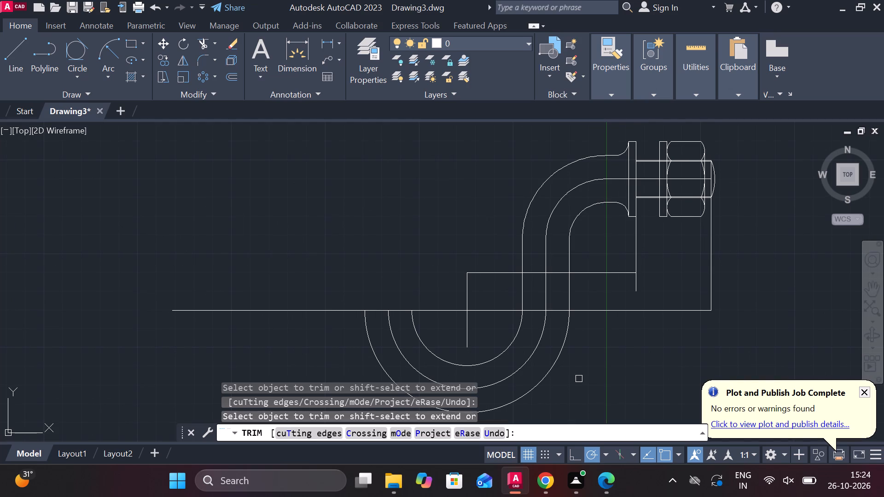
{"action": "scroll", "coordinate": [409, 254], "scroll_direction": "down", "scroll_amount": 2}
{"action": "middle_click_drag", "start_coordinate": [491, 318], "coordinate": [518, 210]}
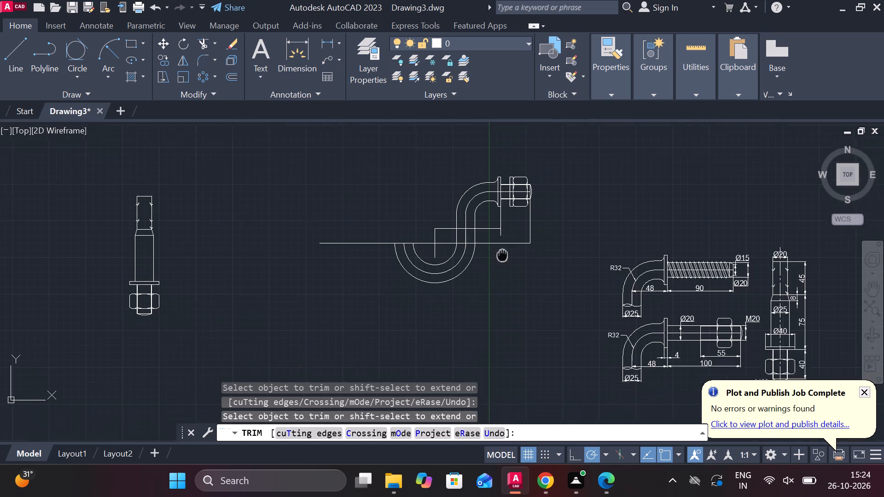
{"action": "scroll", "coordinate": [524, 230], "scroll_direction": "down", "scroll_amount": 1}
{"action": "scroll", "coordinate": [271, 198], "scroll_direction": "up", "scroll_amount": 2}
{"action": "middle_click_drag", "start_coordinate": [274, 208], "coordinate": [273, 252]}
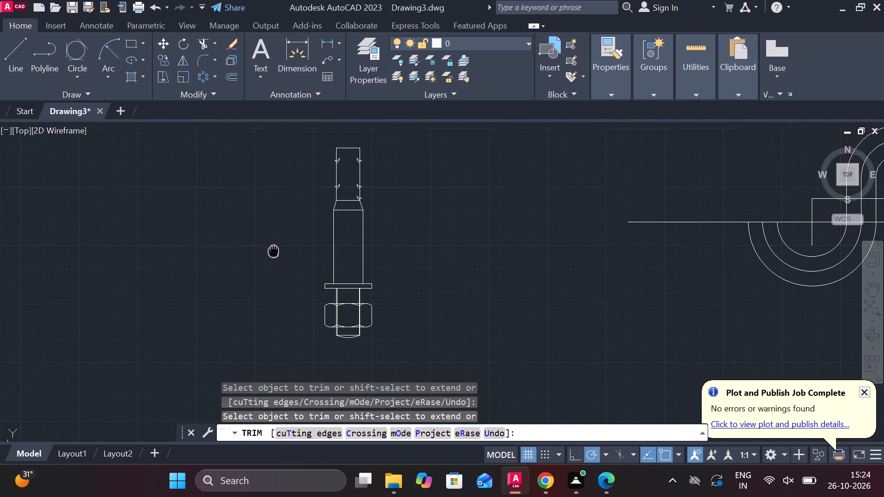
Measure the straight bolt's vertical distance from its top edge to the lower edge of the taper.
{"action": "middle_click_drag", "start_coordinate": [407, 245], "coordinate": [407, 279]}
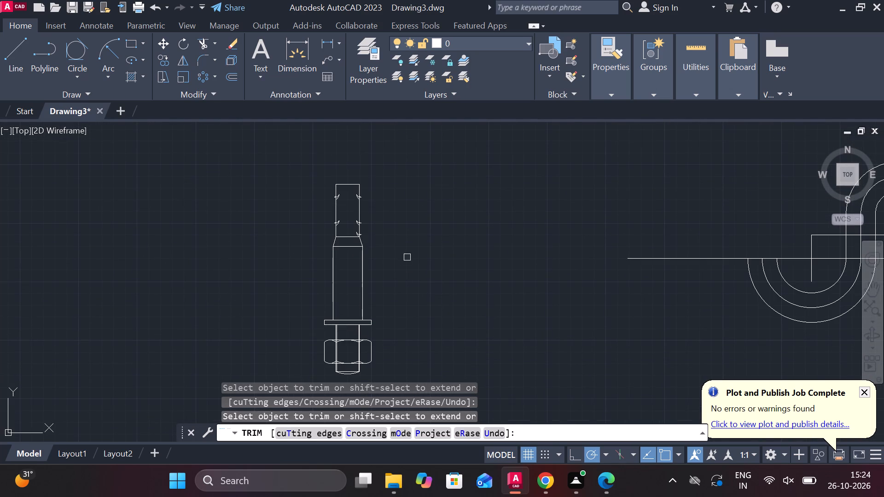
{"action": "key", "text": "Escape"}
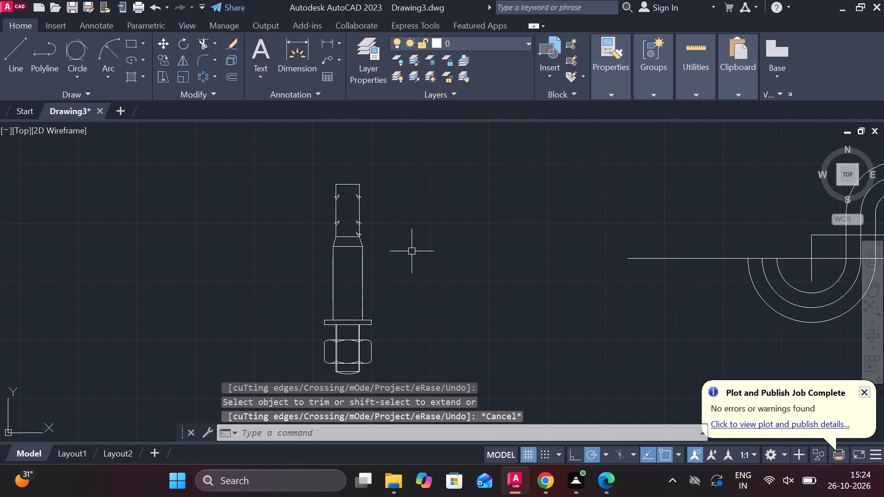
{"action": "left_click", "coordinate": [329, 41]}
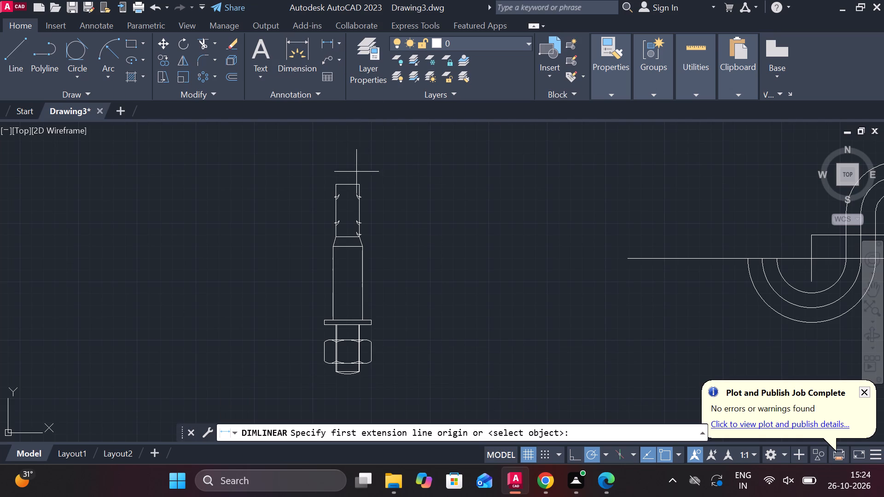
{"action": "left_click", "coordinate": [349, 179]}
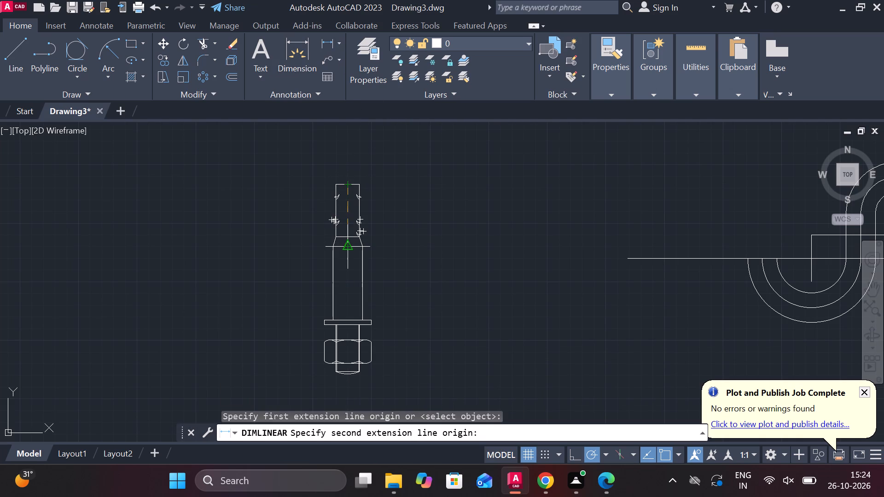
{"action": "left_click", "coordinate": [344, 249]}
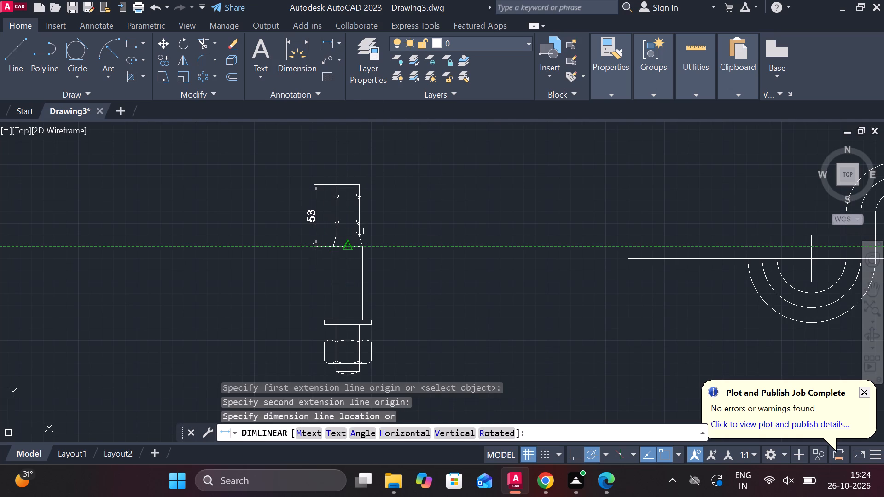
{"action": "scroll", "coordinate": [315, 245], "scroll_direction": "up", "scroll_amount": 2}
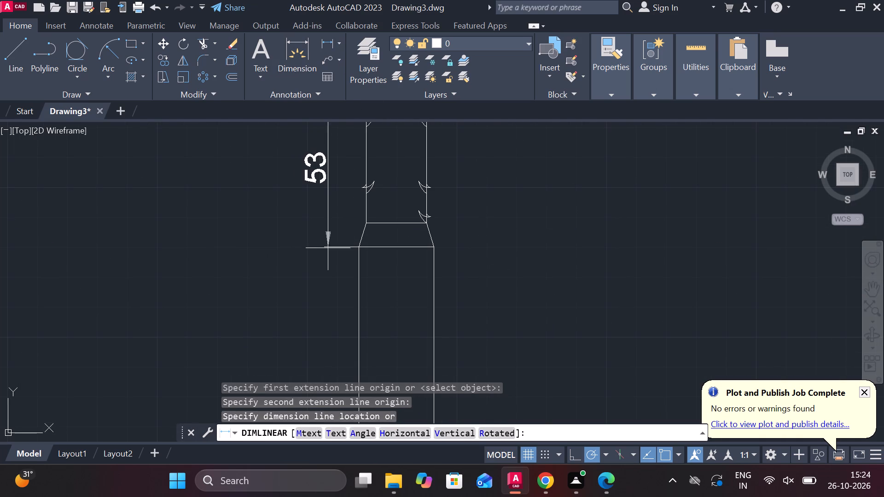
{"action": "key", "text": "Escape"}
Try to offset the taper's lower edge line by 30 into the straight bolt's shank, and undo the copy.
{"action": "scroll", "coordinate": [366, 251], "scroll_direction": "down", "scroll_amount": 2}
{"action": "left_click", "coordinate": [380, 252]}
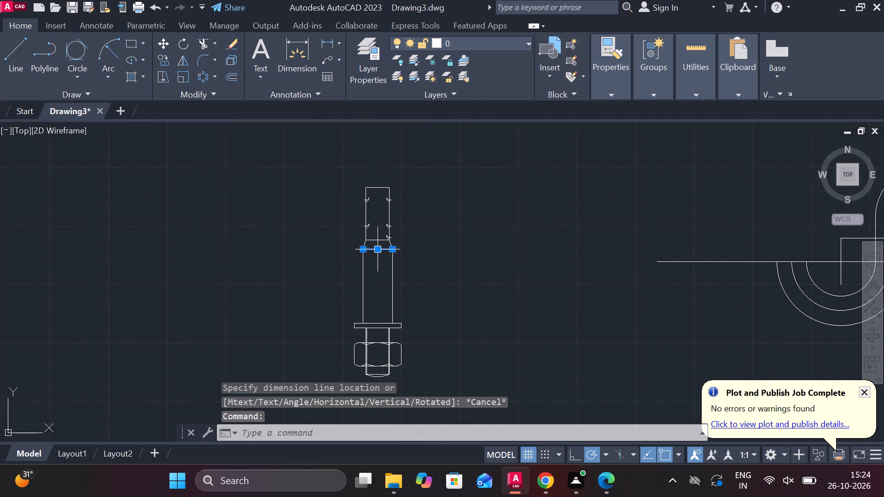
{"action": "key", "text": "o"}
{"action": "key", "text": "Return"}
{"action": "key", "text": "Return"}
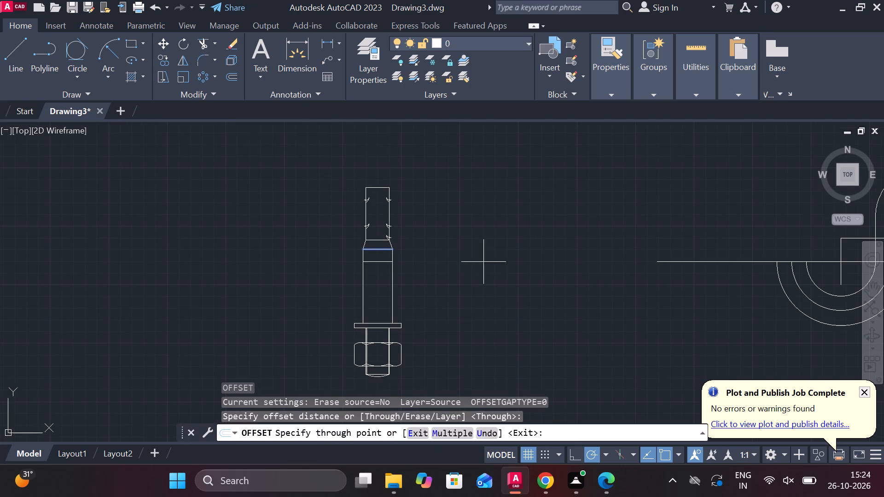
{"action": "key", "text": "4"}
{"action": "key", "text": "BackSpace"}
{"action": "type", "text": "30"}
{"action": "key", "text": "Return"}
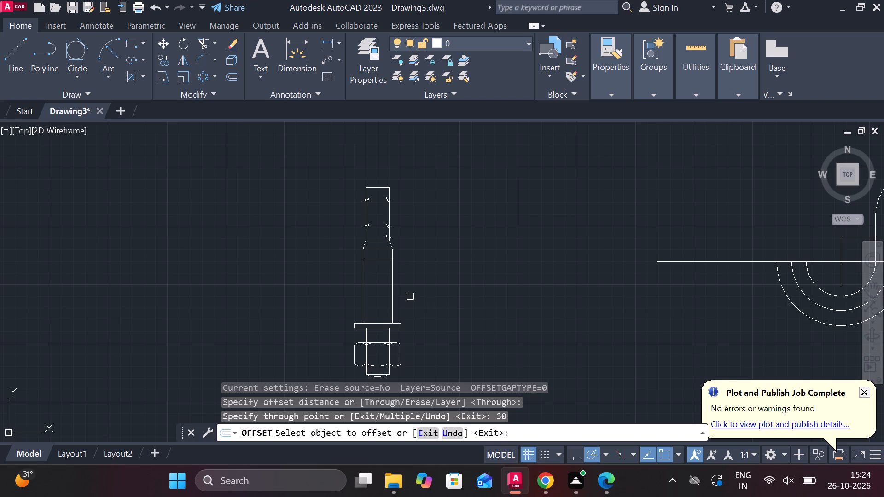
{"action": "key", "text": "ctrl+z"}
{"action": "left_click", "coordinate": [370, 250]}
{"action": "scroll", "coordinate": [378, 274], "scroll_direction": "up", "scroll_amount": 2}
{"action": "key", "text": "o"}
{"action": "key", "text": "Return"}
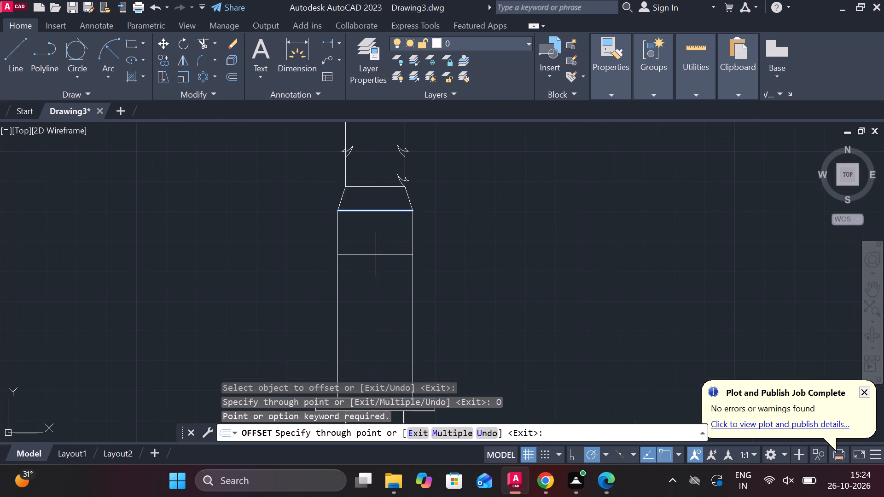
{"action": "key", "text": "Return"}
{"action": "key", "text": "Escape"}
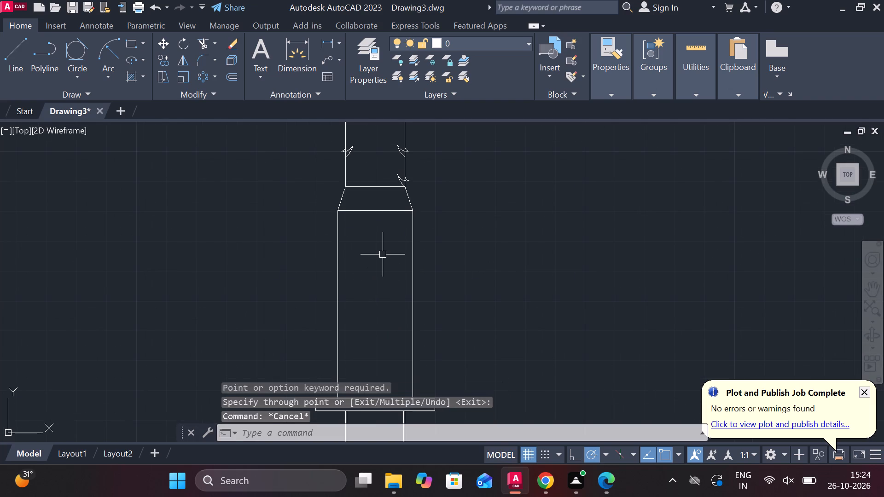
Offset the taper's lower edge line 30 downward into the straight bolt's shank, using the Through option.
{"action": "key", "text": "o"}
{"action": "key", "text": "Return"}
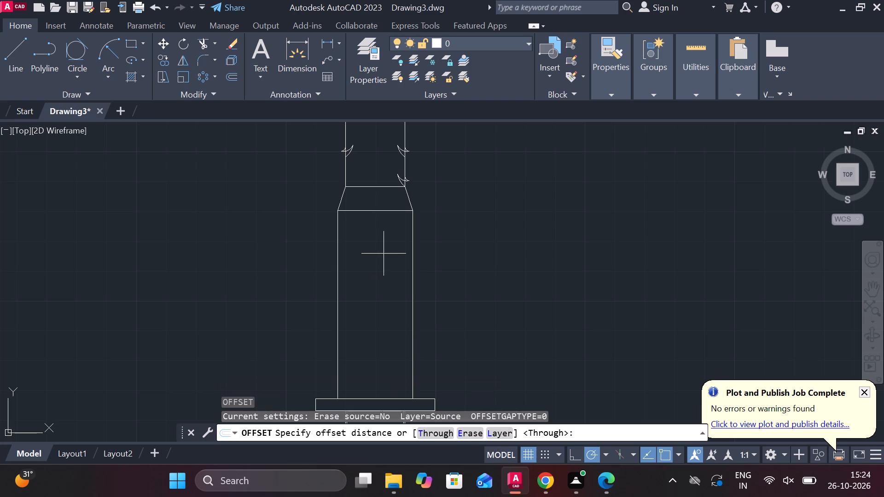
{"action": "left_click", "coordinate": [429, 429]}
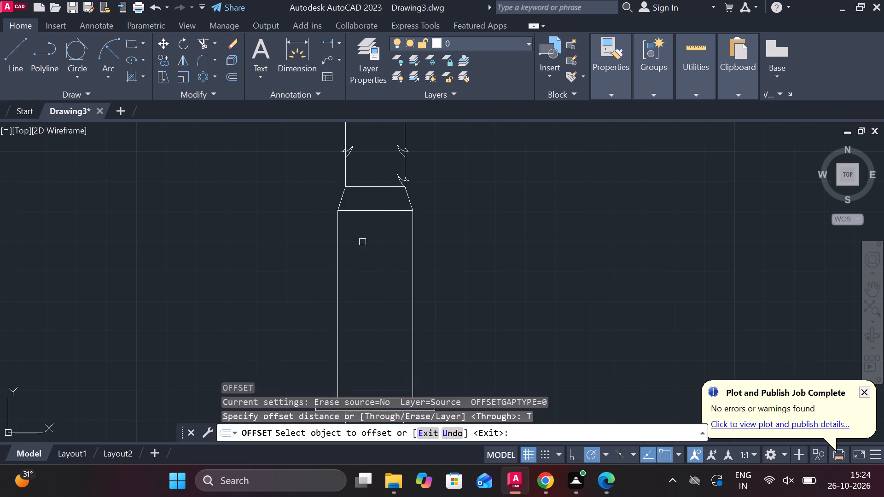
{"action": "left_click", "coordinate": [366, 212]}
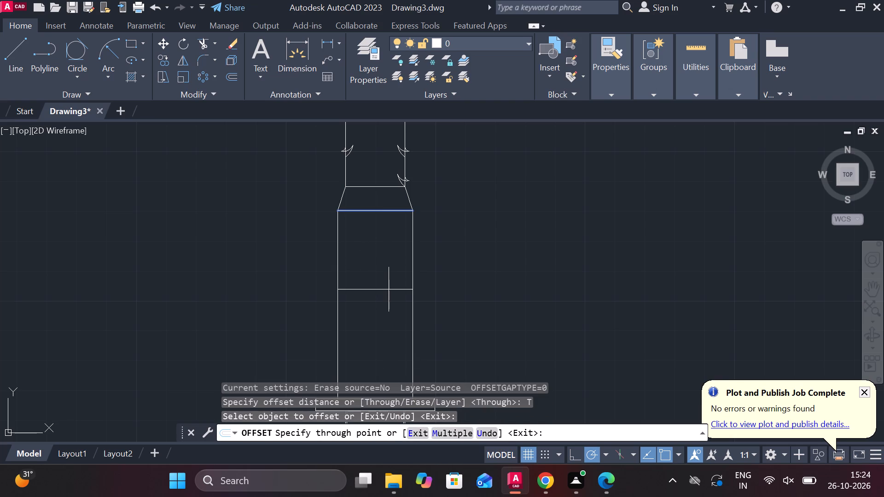
{"action": "type", "text": "30"}
{"action": "key", "text": "Return"}
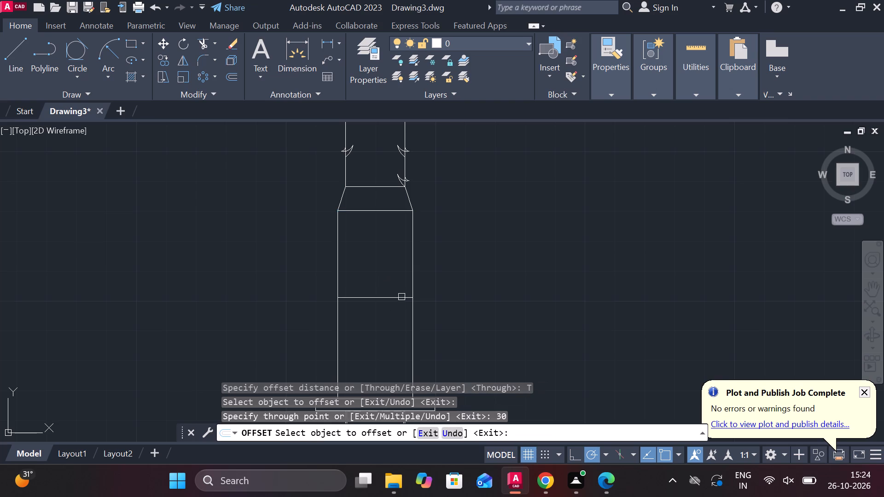
{"action": "scroll", "coordinate": [408, 303], "scroll_direction": "down", "scroll_amount": 1}
{"action": "middle_click_drag", "start_coordinate": [442, 318], "coordinate": [443, 229]}
{"action": "key", "text": "Escape"}
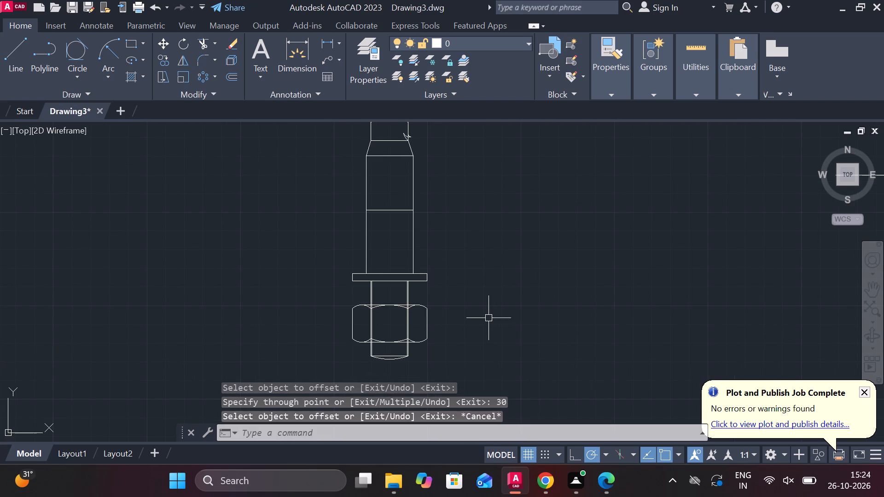
Trim both shank side lines between the offset line and the washer.
{"action": "type", "text": "TR"}
{"action": "key", "text": "space"}
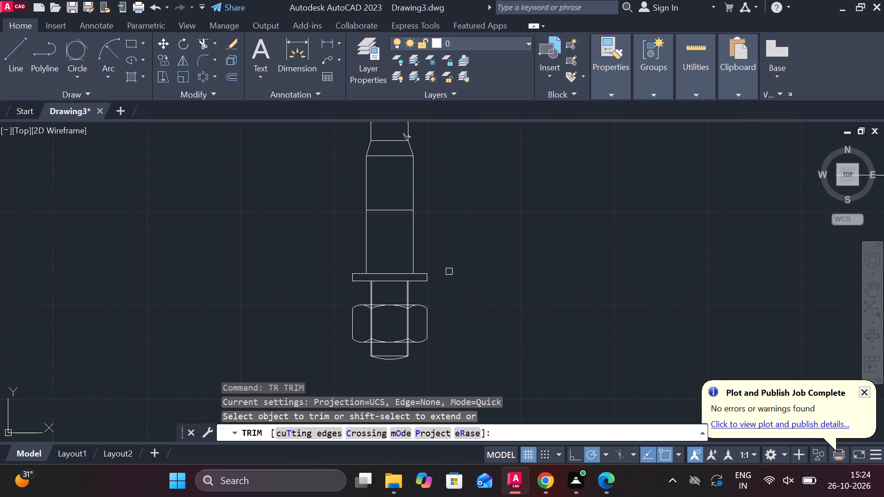
{"action": "left_click_drag", "start_coordinate": [449, 271], "coordinate": [348, 233]}
{"action": "key", "text": "Escape"}
Erase the straight bolt's washer, nut and lower stud, including the rounded end arc.
{"action": "left_click_drag", "start_coordinate": [291, 251], "coordinate": [321, 259]}
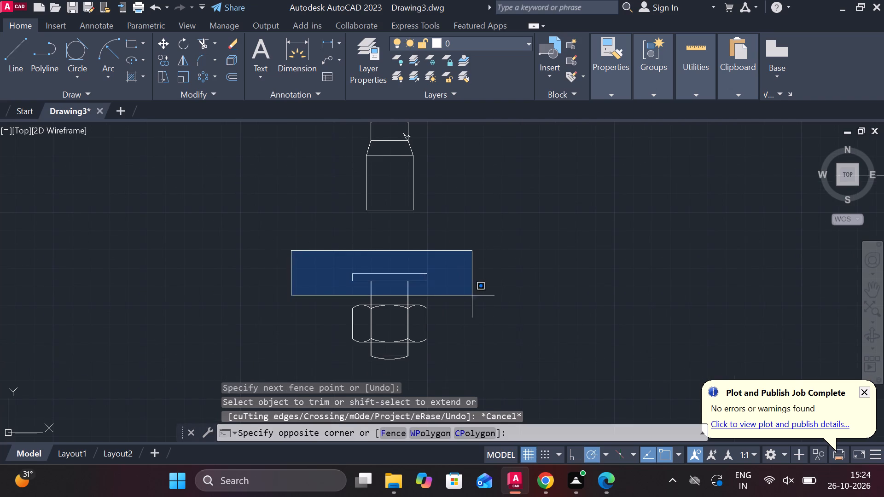
{"action": "left_click", "coordinate": [507, 358]}
{"action": "type", "text": "E"}
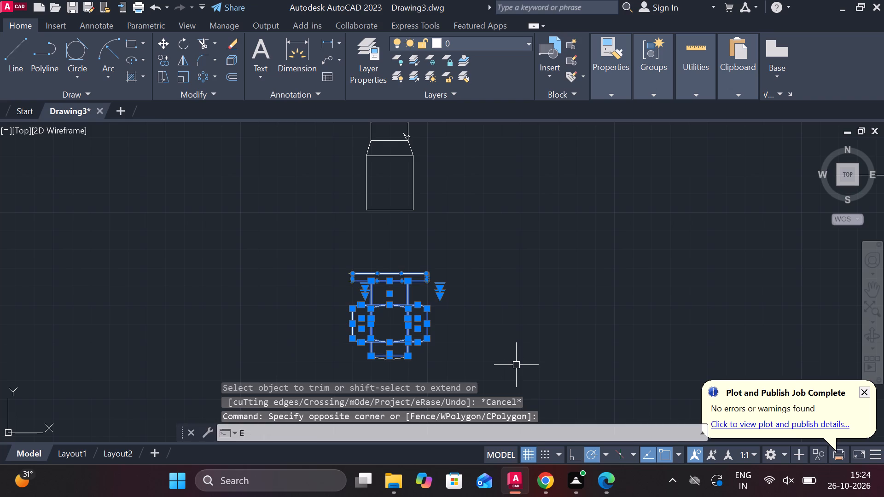
{"action": "key", "text": "space"}
{"action": "left_click", "coordinate": [392, 359]}
{"action": "type", "text": "E"}
{"action": "key", "text": "space"}
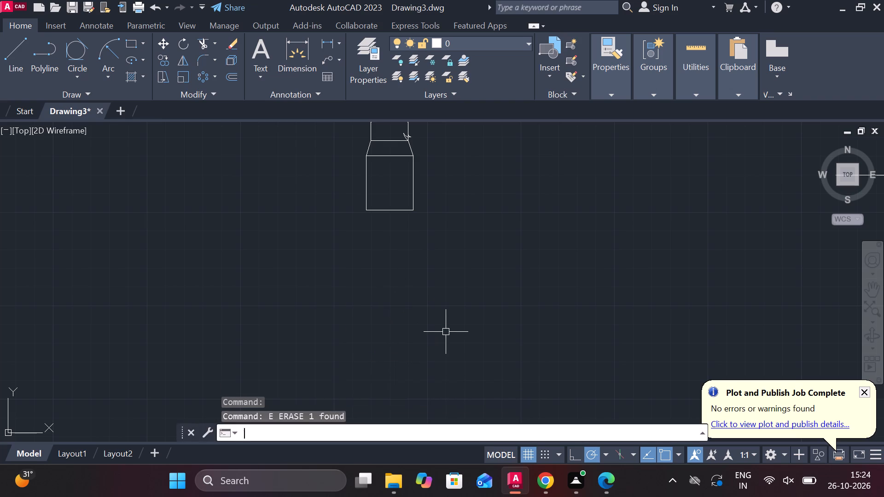
Move the remaining threaded top from its bottom edge's midpoint to the middle arc's open end on the long horizontal line.
{"action": "middle_click_drag", "start_coordinate": [439, 303], "coordinate": [447, 405]}
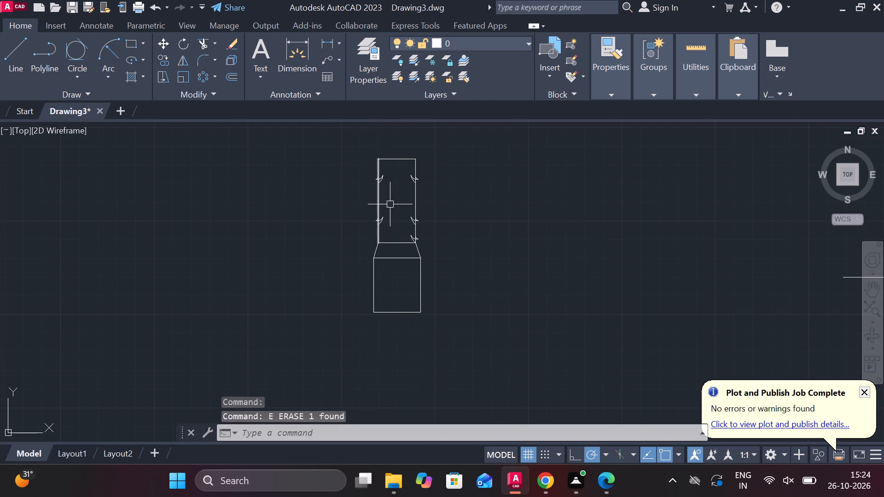
{"action": "left_click", "coordinate": [343, 154]}
{"action": "left_click", "coordinate": [479, 359]}
{"action": "key", "text": "m"}
{"action": "key", "text": "Return"}
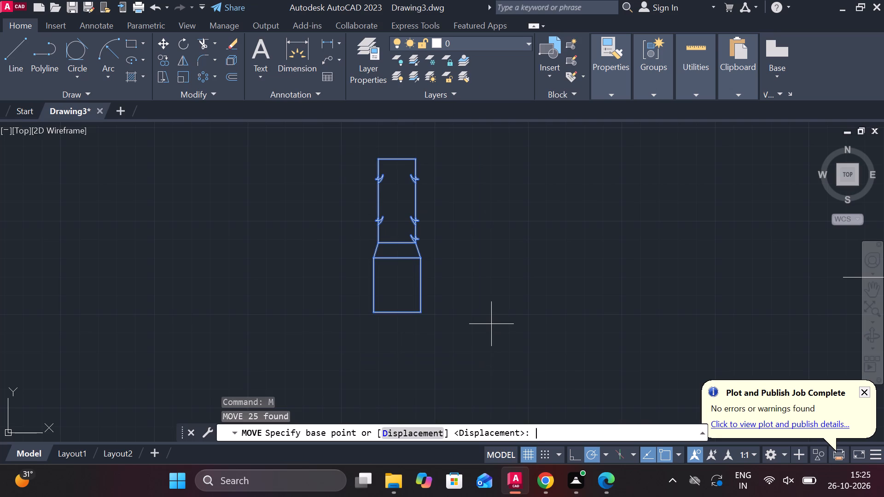
{"action": "left_click", "coordinate": [393, 314]}
{"action": "scroll", "coordinate": [439, 323], "scroll_direction": "down", "scroll_amount": 2}
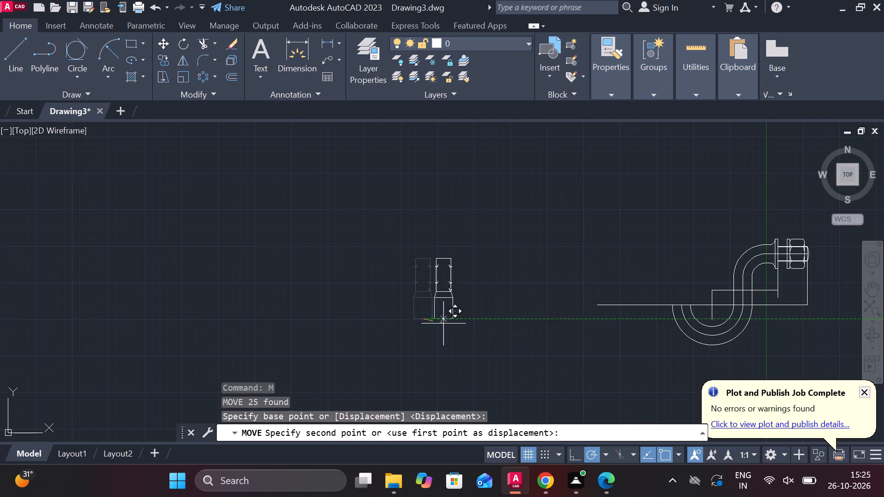
{"action": "scroll", "coordinate": [606, 317], "scroll_direction": "up", "scroll_amount": 1}
{"action": "middle_click_drag", "start_coordinate": [601, 317], "coordinate": [335, 326]}
{"action": "scroll", "coordinate": [417, 299], "scroll_direction": "up", "scroll_amount": 2}
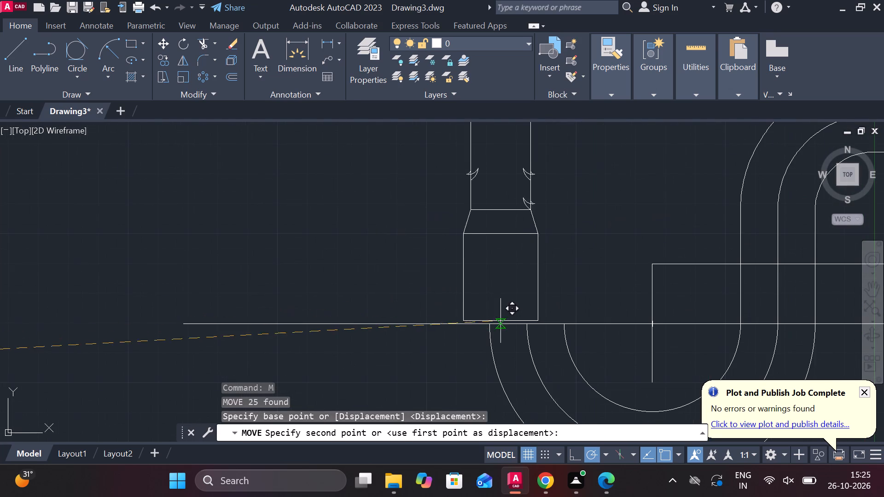
{"action": "left_click", "coordinate": [526, 322]}
{"action": "middle_click_drag", "start_coordinate": [520, 347], "coordinate": [440, 329]}
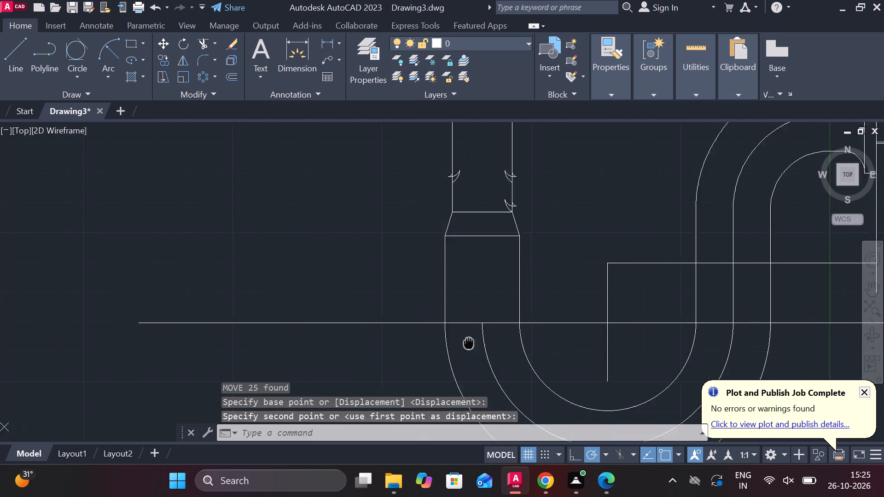
{"action": "middle_click_drag", "start_coordinate": [440, 329], "coordinate": [422, 324]}
{"action": "scroll", "coordinate": [442, 330], "scroll_direction": "down", "scroll_amount": 1}
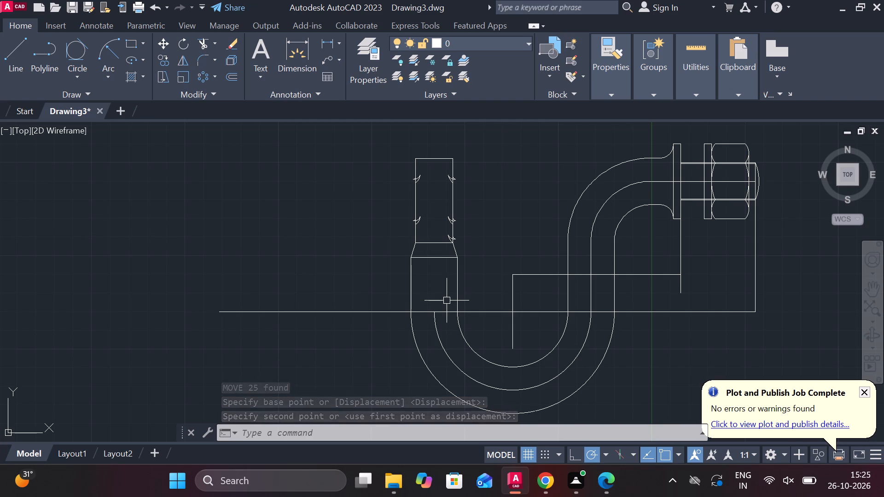
Draw a vertical centre line from the hook's middle arc end up to the midpoint of the threaded top's upper edge.
{"action": "key", "text": "l"}
{"action": "key", "text": "Return"}
{"action": "left_click", "coordinate": [432, 310]}
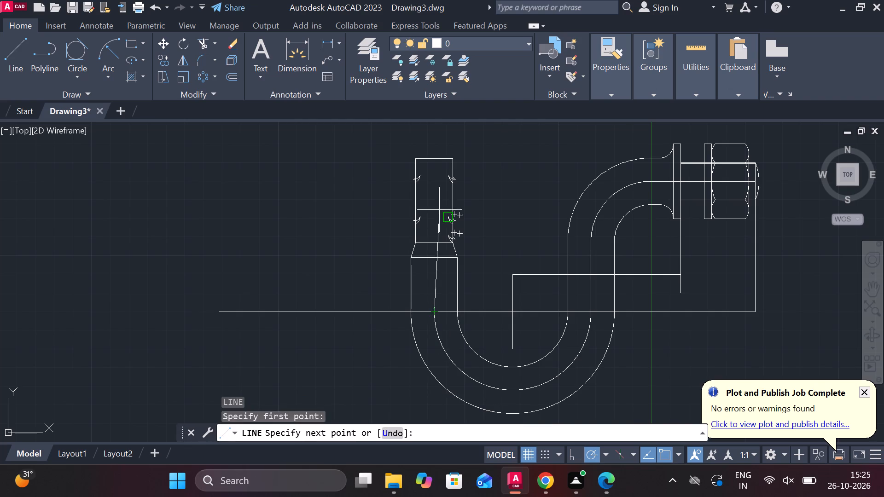
{"action": "left_click", "coordinate": [432, 157]}
{"action": "key", "text": "Escape"}
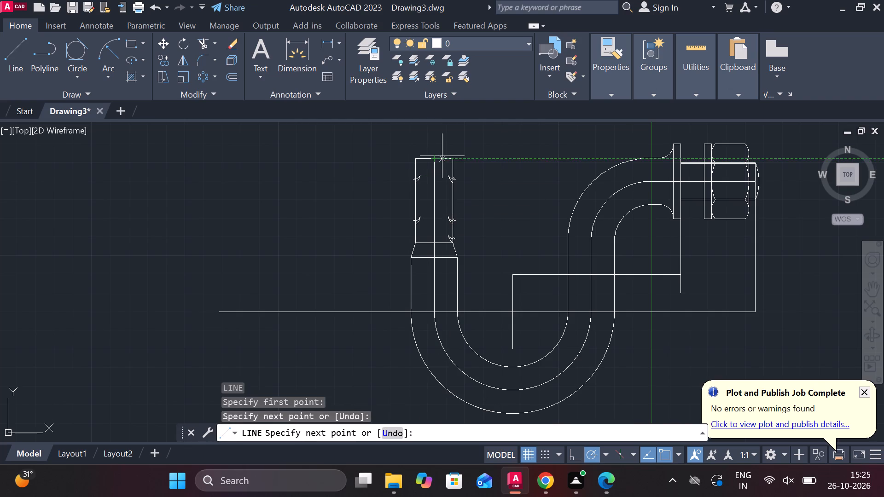
Set the linetype of the bent bolt's whole centreline (vertical line, middle arc and S-curve) to CENTER2.
{"action": "left_click", "coordinate": [441, 338]}
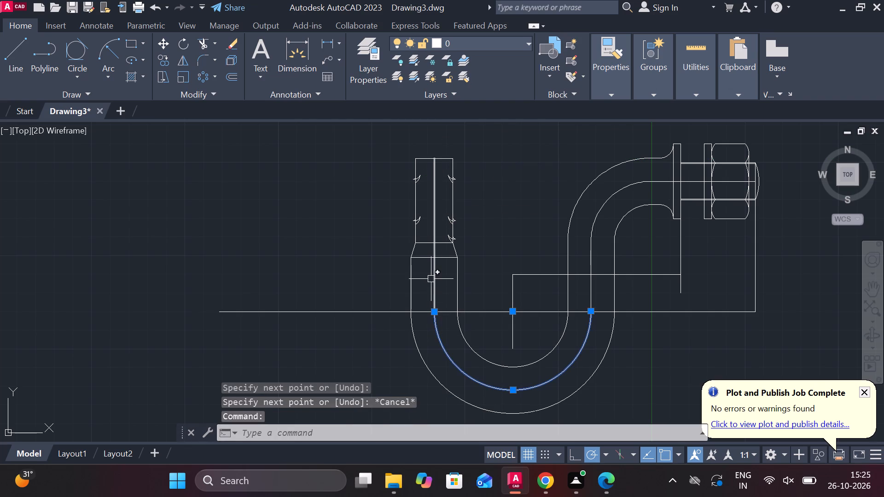
{"action": "left_click", "coordinate": [432, 277]}
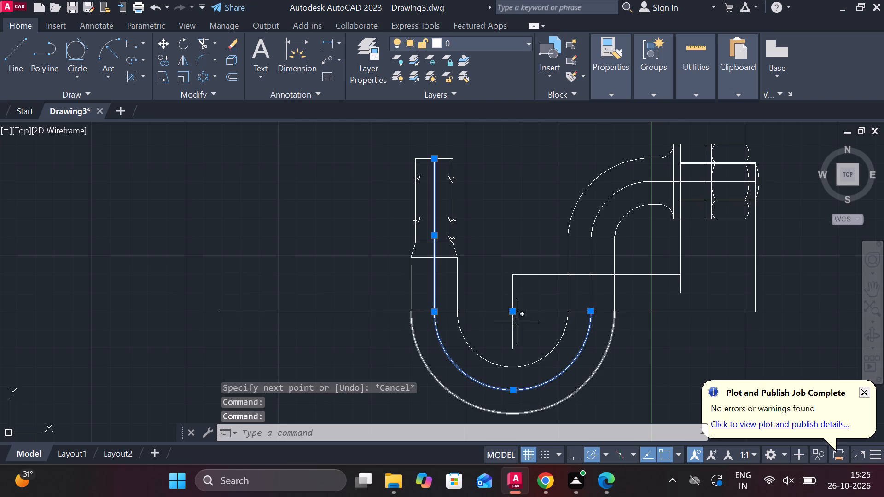
{"action": "left_click", "coordinate": [591, 243]}
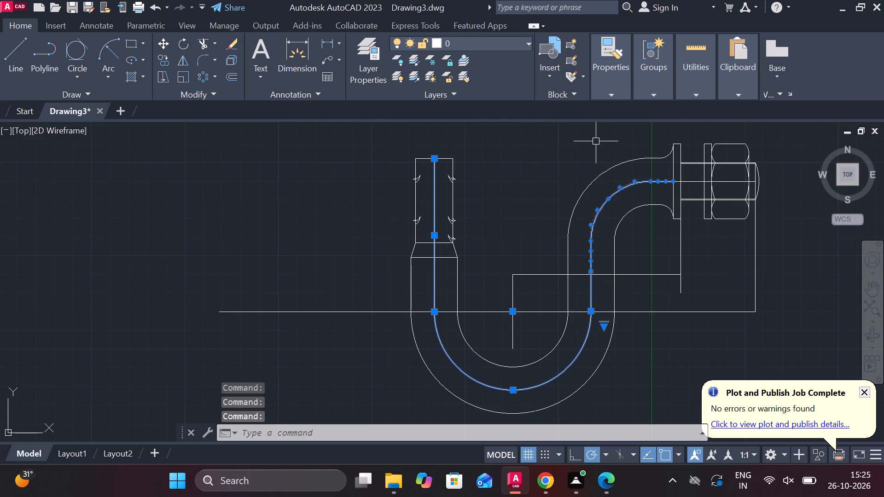
{"action": "left_click", "coordinate": [619, 96]}
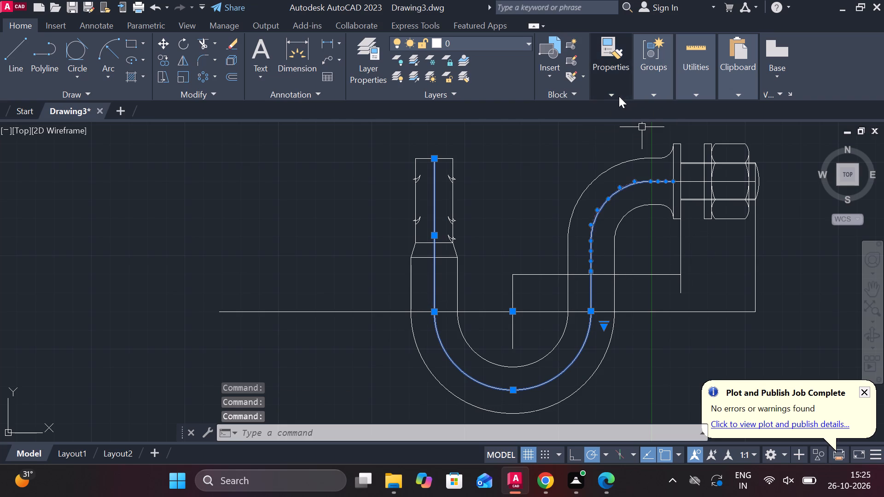
{"action": "left_click", "coordinate": [699, 136]}
{"action": "left_click", "coordinate": [709, 140]}
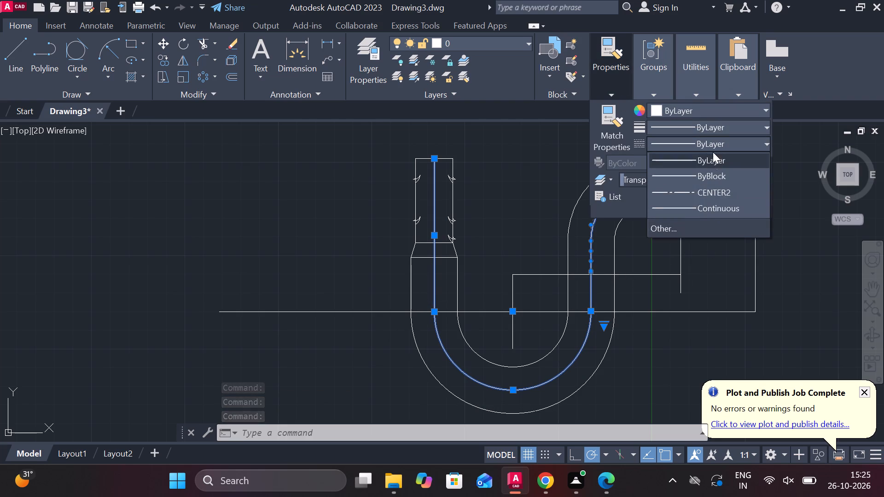
{"action": "left_click", "coordinate": [683, 190]}
{"action": "key", "text": "Escape"}
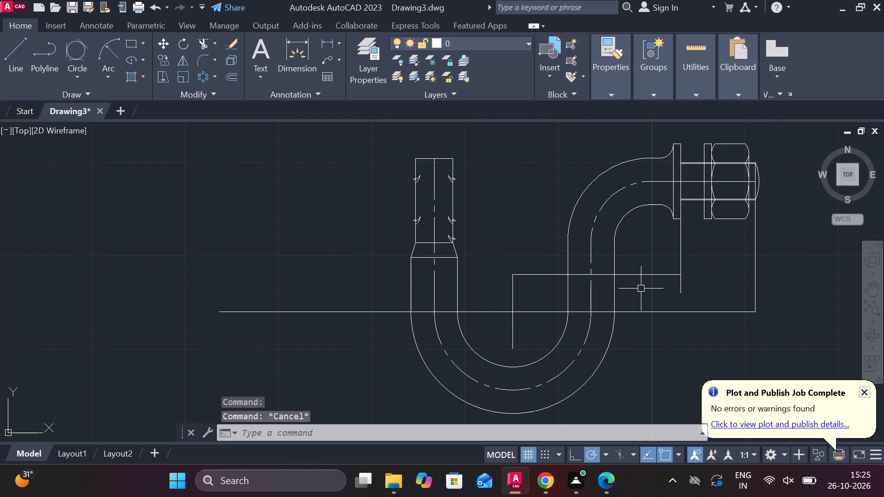
Erase the long horizontal construction line and the short line beneath it across the straight leg's bottom end.
{"action": "middle_click_drag", "start_coordinate": [598, 301], "coordinate": [546, 283]}
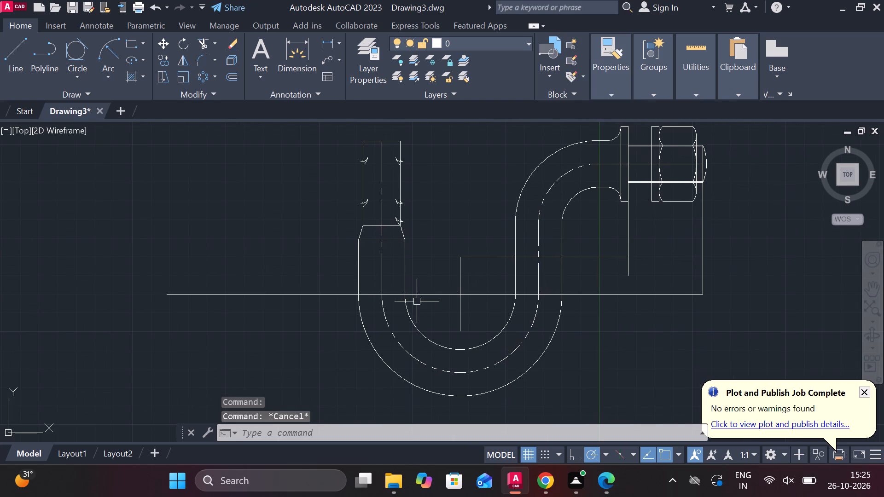
{"action": "scroll", "coordinate": [394, 296], "scroll_direction": "up", "scroll_amount": 2}
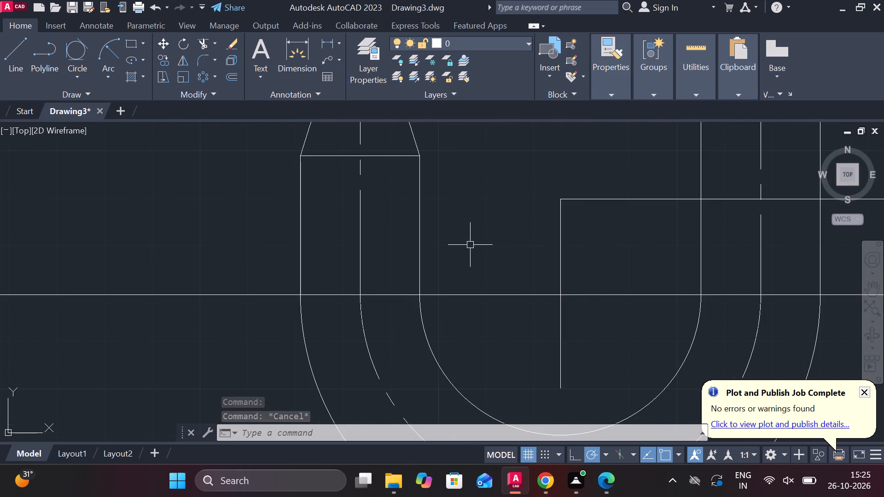
{"action": "left_click", "coordinate": [482, 295]}
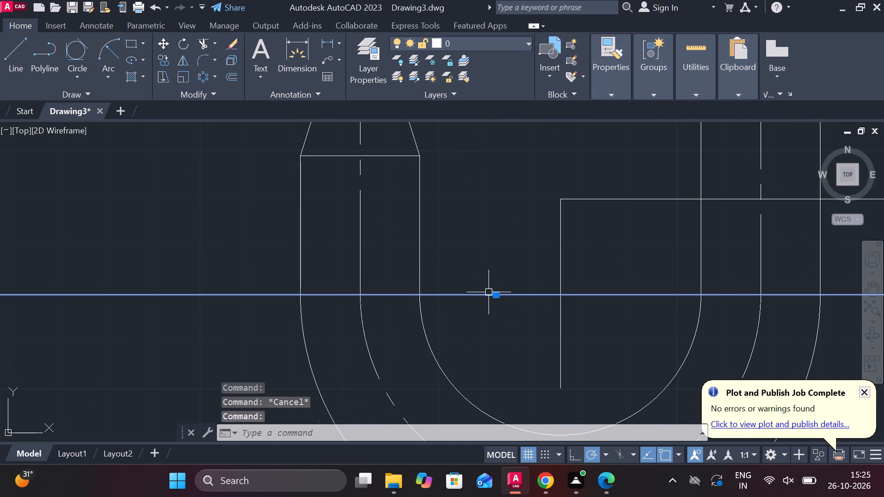
{"action": "type", "text": "E"}
{"action": "key", "text": "space"}
{"action": "left_click", "coordinate": [388, 295]}
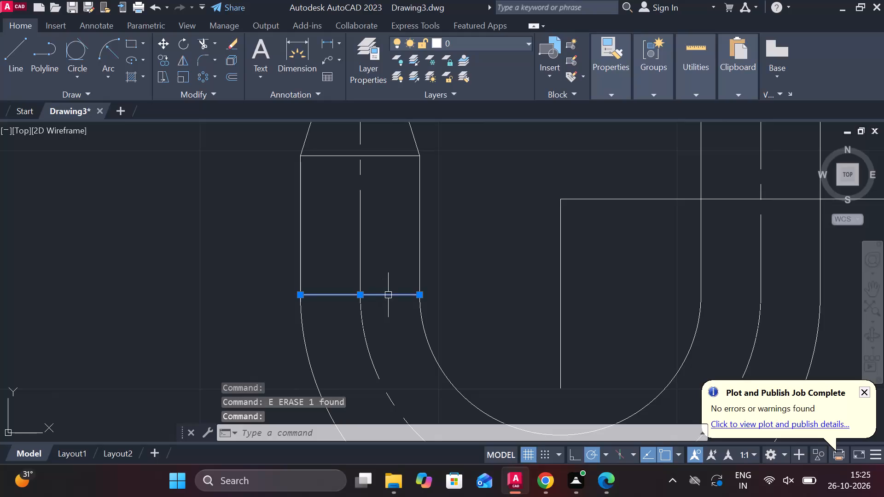
{"action": "type", "text": "E"}
{"action": "key", "text": "space"}
Erase the vertical line inside the hook and the two vertical construction lines hanging below the collar and the bolt end.
{"action": "scroll", "coordinate": [392, 293], "scroll_direction": "down", "scroll_amount": 2}
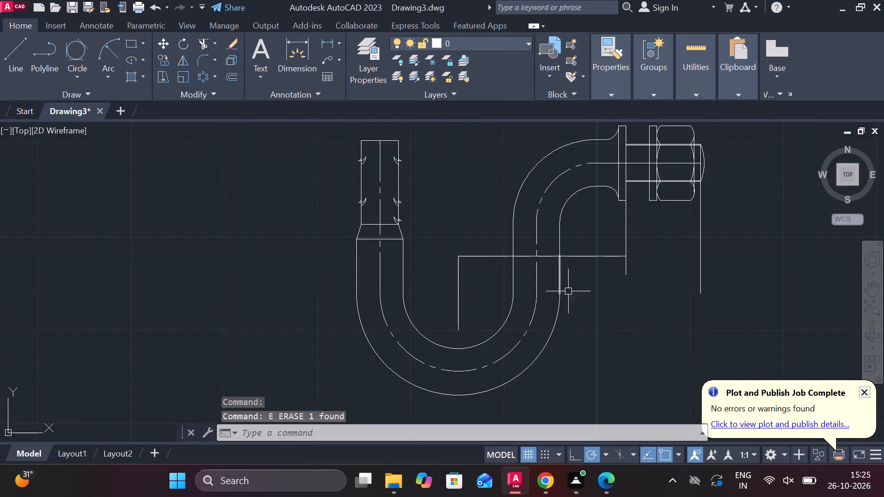
{"action": "middle_click_drag", "start_coordinate": [608, 293], "coordinate": [590, 294]}
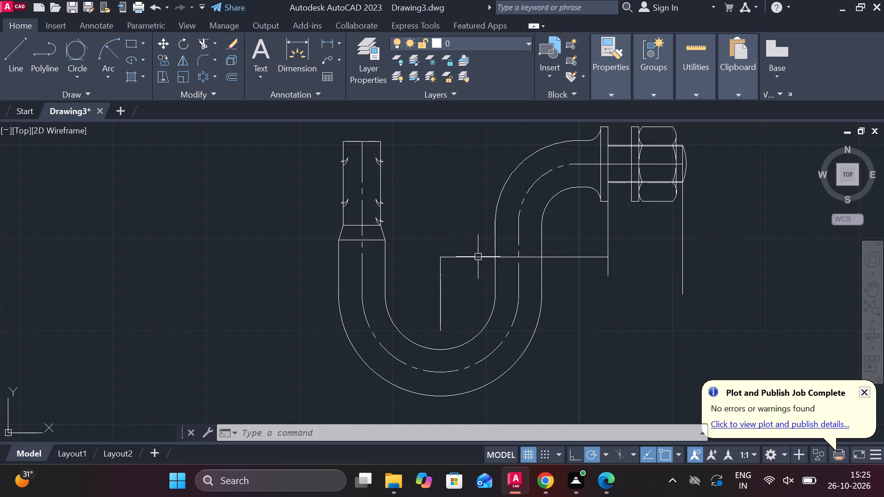
{"action": "left_click", "coordinate": [441, 284]}
{"action": "type", "text": "E"}
{"action": "key", "text": "space"}
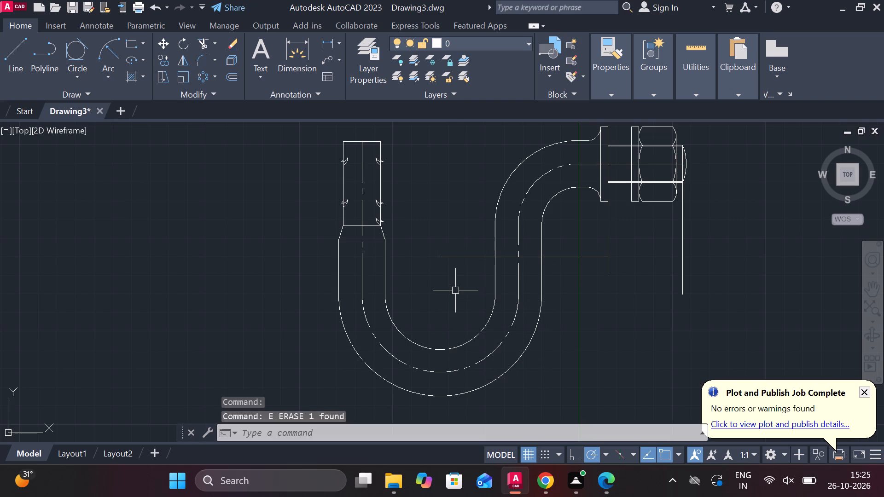
{"action": "middle_click_drag", "start_coordinate": [687, 249], "coordinate": [632, 266]}
{"action": "left_click", "coordinate": [628, 265]}
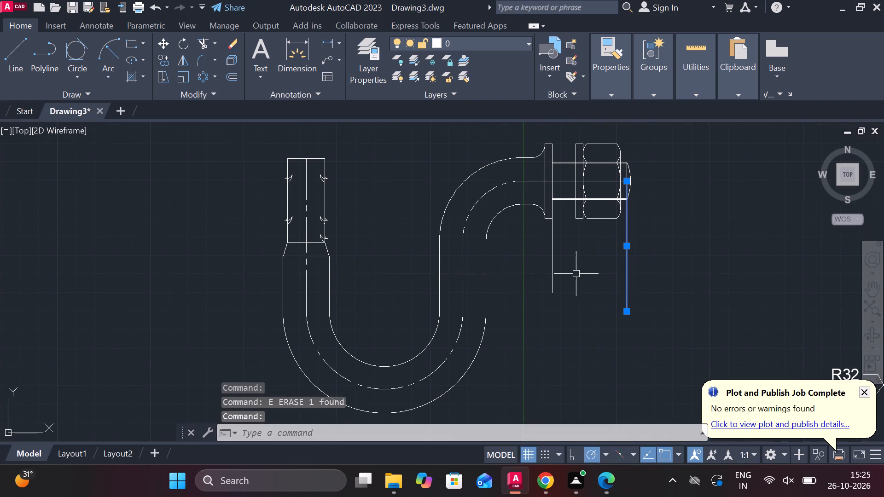
{"action": "left_click", "coordinate": [555, 269]}
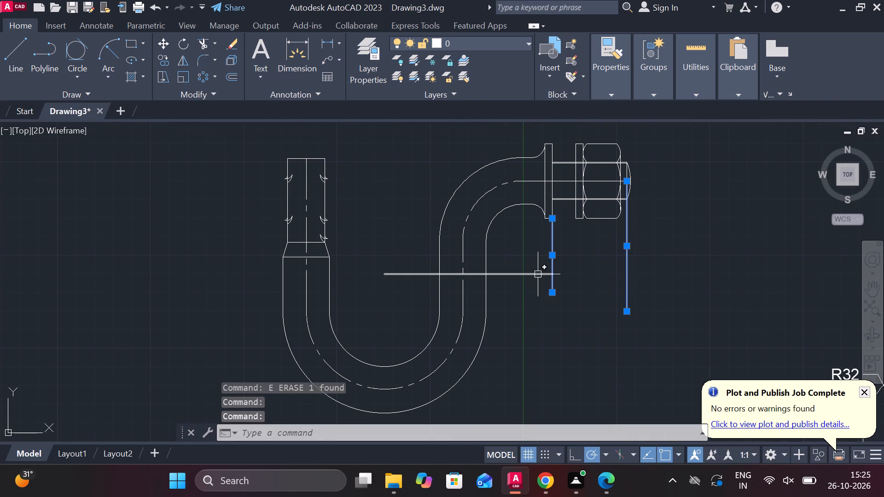
{"action": "type", "text": "E"}
{"action": "key", "text": "space"}
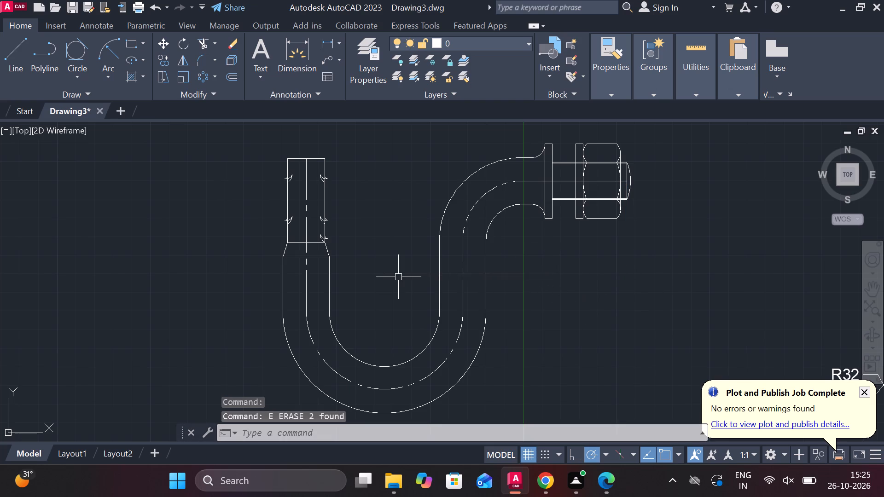
Add a horizontal linear dimension for the threaded top's width, placed above its upper edge.
{"action": "middle_click_drag", "start_coordinate": [378, 239], "coordinate": [422, 276]}
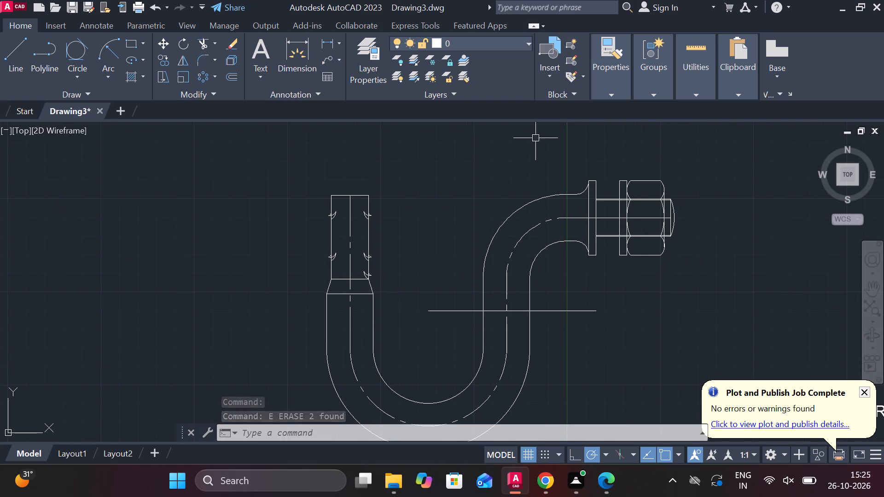
{"action": "left_click", "coordinate": [327, 42]}
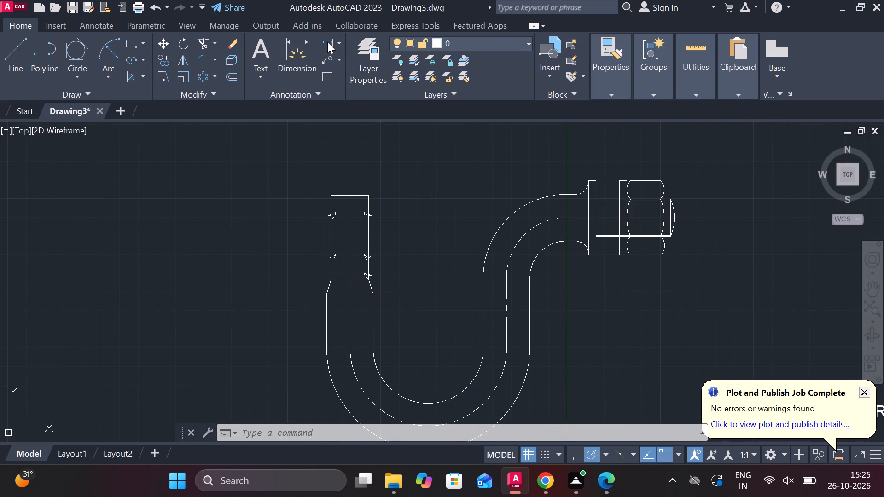
{"action": "left_click", "coordinate": [332, 197]}
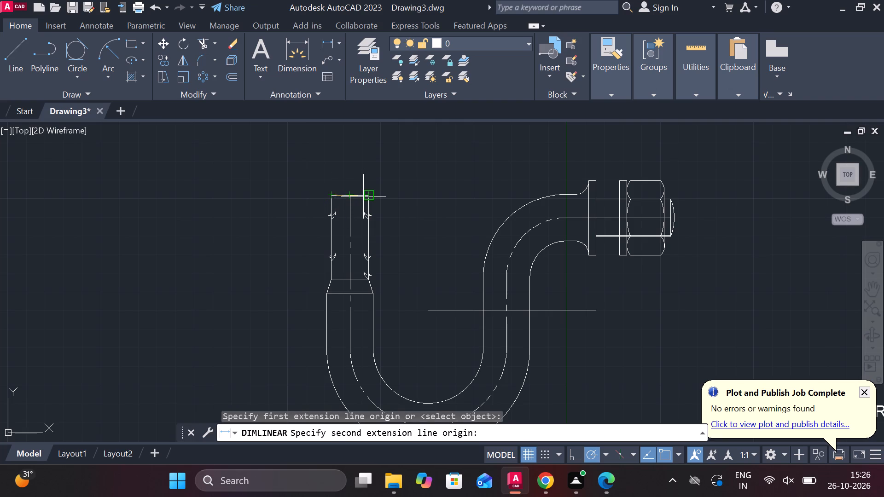
{"action": "left_click", "coordinate": [363, 196]}
{"action": "left_click", "coordinate": [365, 173]}
Add a vertical linear dimension from the threaded top's upper edge to the taper's lower edge, placed outside the hook.
{"action": "scroll", "coordinate": [424, 173], "scroll_direction": "down", "scroll_amount": 2}
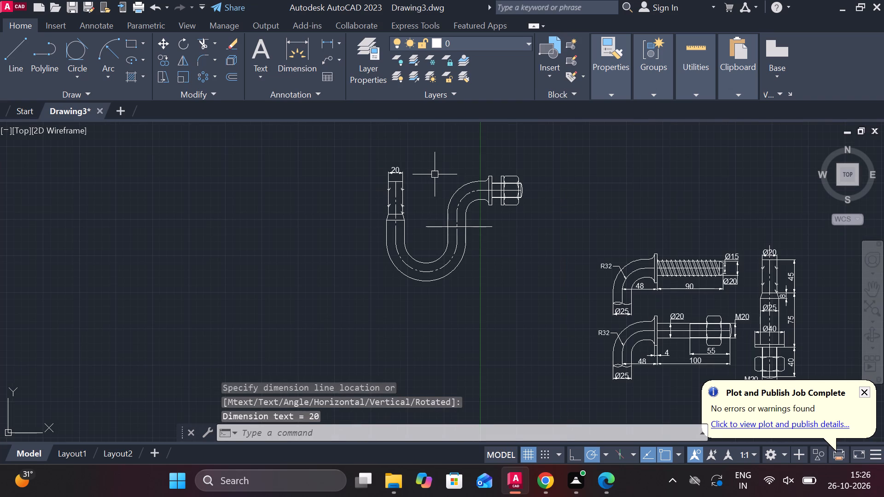
{"action": "scroll", "coordinate": [438, 229], "scroll_direction": "up", "scroll_amount": 1}
{"action": "middle_click_drag", "start_coordinate": [426, 216], "coordinate": [466, 260]}
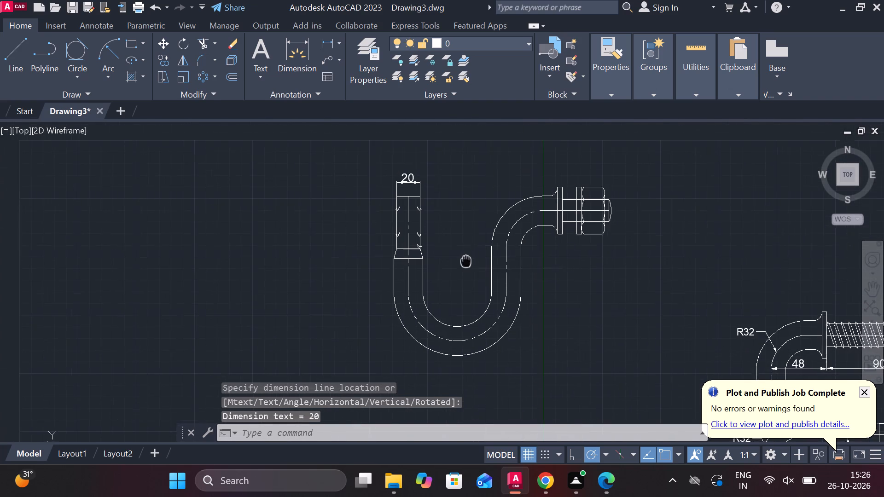
{"action": "left_click", "coordinate": [332, 38]}
{"action": "scroll", "coordinate": [346, 127], "scroll_direction": "up", "scroll_amount": 2}
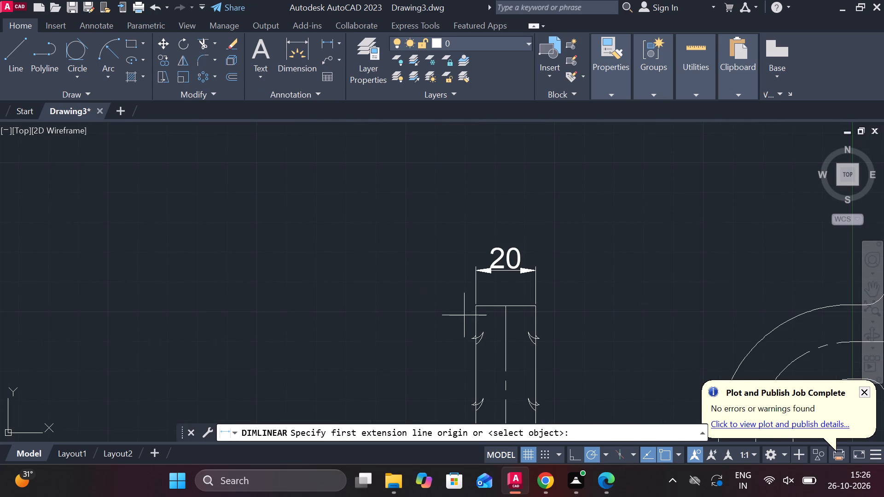
{"action": "left_click", "coordinate": [473, 311]}
{"action": "middle_click_drag", "start_coordinate": [472, 311], "coordinate": [433, 138]}
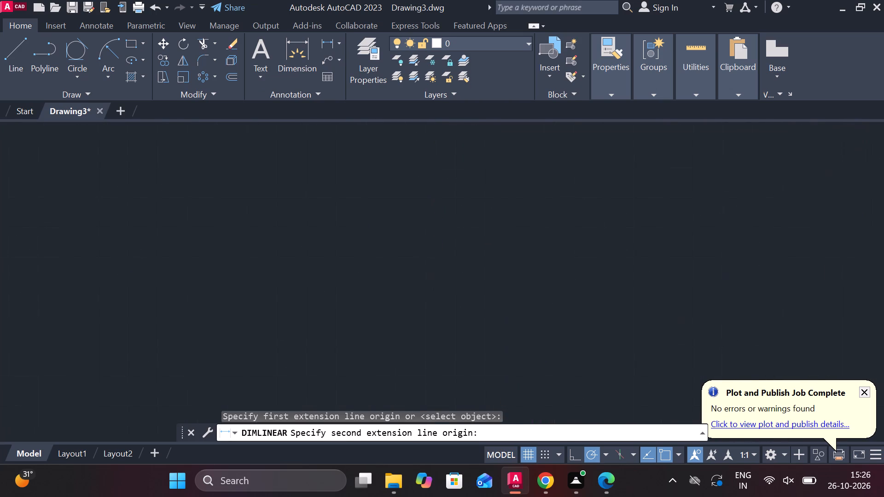
{"action": "left_click", "coordinate": [432, 290]}
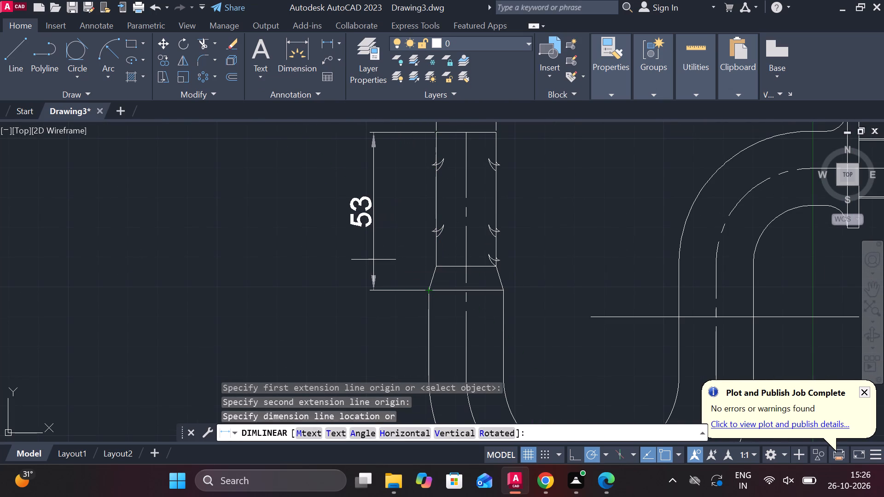
{"action": "left_click", "coordinate": [371, 261]}
Add a vertical linear dimension for the taper's height, placed between the taper and the longer vertical dimension.
{"action": "key", "text": "space"}
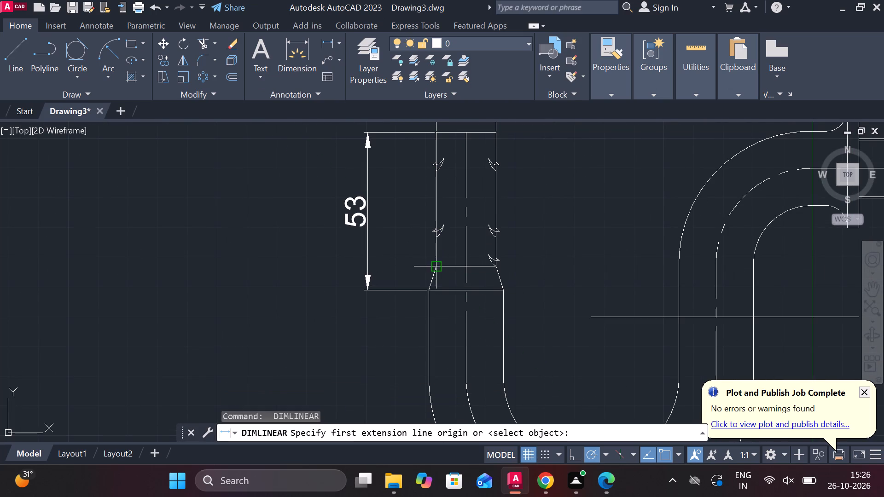
{"action": "left_click", "coordinate": [437, 265]}
{"action": "left_click", "coordinate": [441, 286]}
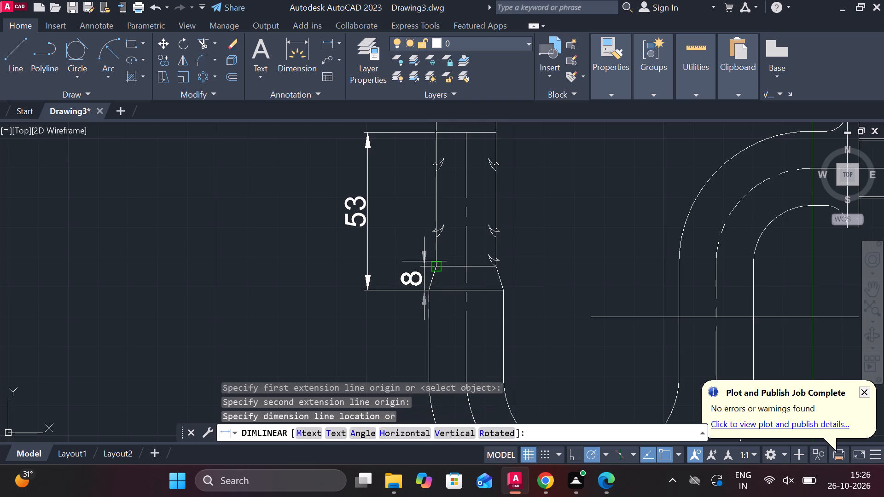
{"action": "left_click", "coordinate": [414, 265]}
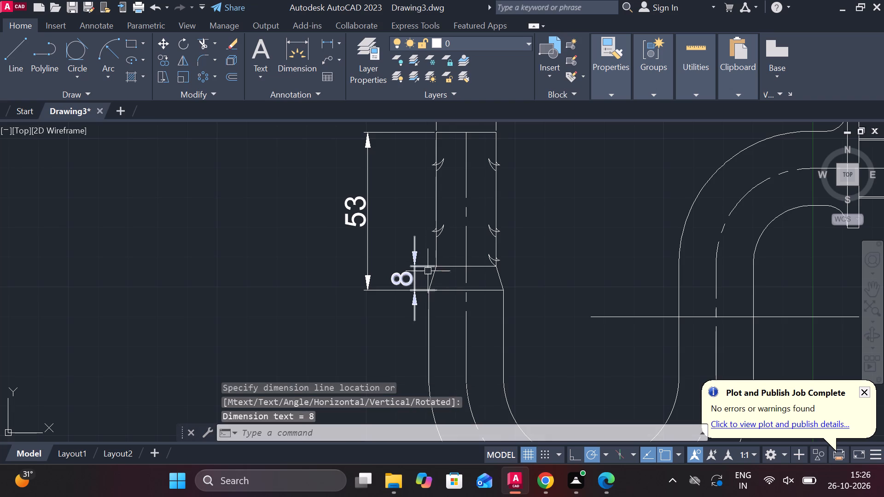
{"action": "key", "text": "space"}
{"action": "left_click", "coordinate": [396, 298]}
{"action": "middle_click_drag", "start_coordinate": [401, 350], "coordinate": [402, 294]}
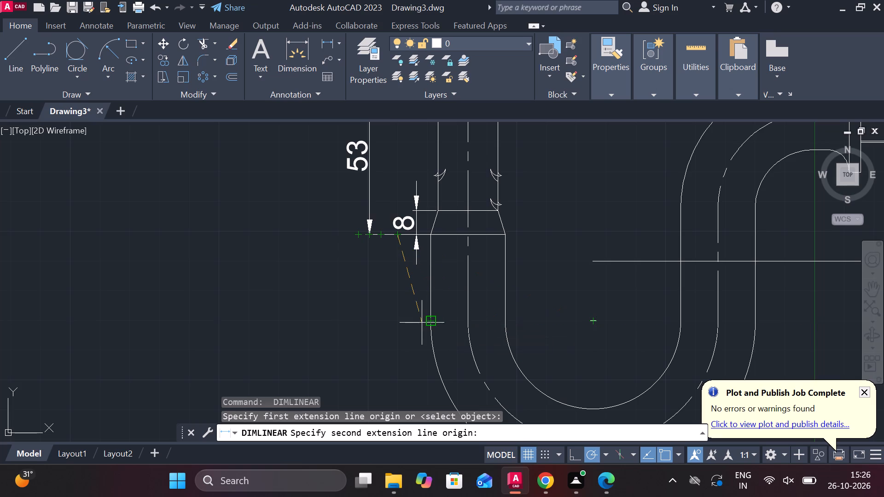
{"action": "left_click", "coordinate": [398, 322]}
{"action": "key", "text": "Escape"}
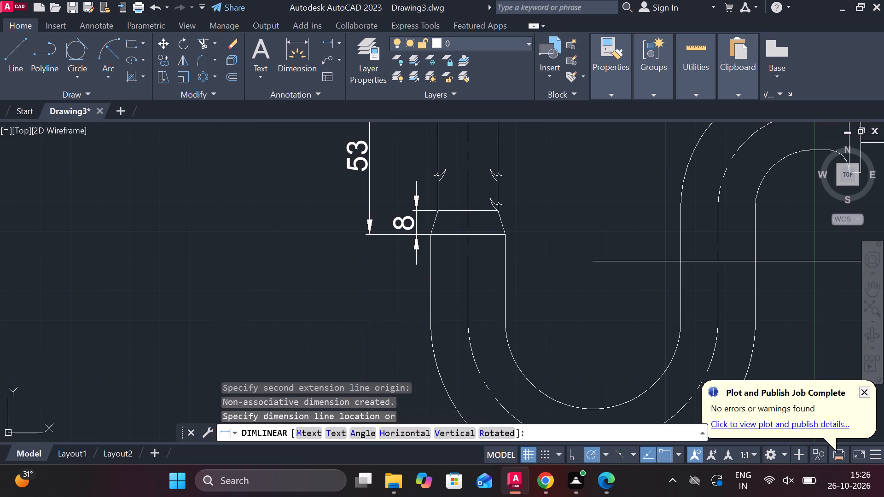
Draw a horizontal line about 76 units long from the hook arcs' centre out past the straight leg.
{"action": "middle_click_drag", "start_coordinate": [402, 321], "coordinate": [377, 313]}
{"action": "key", "text": "l"}
{"action": "key", "text": "Return"}
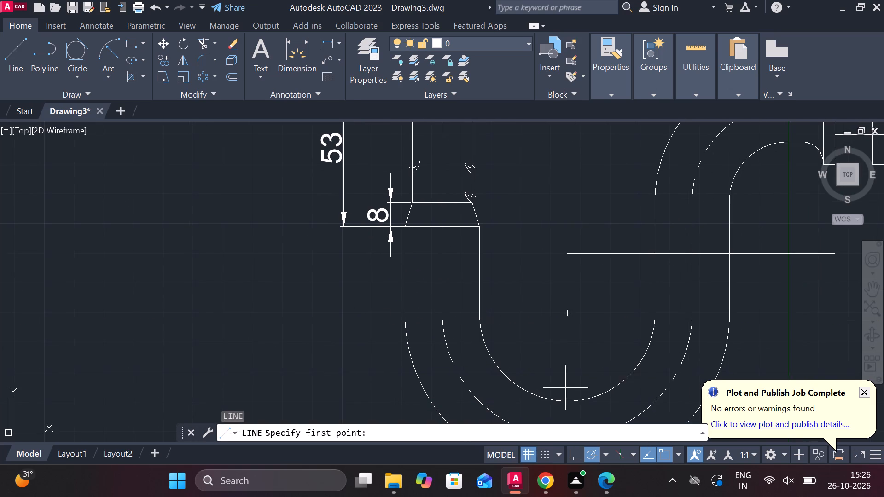
{"action": "left_click", "coordinate": [565, 313]}
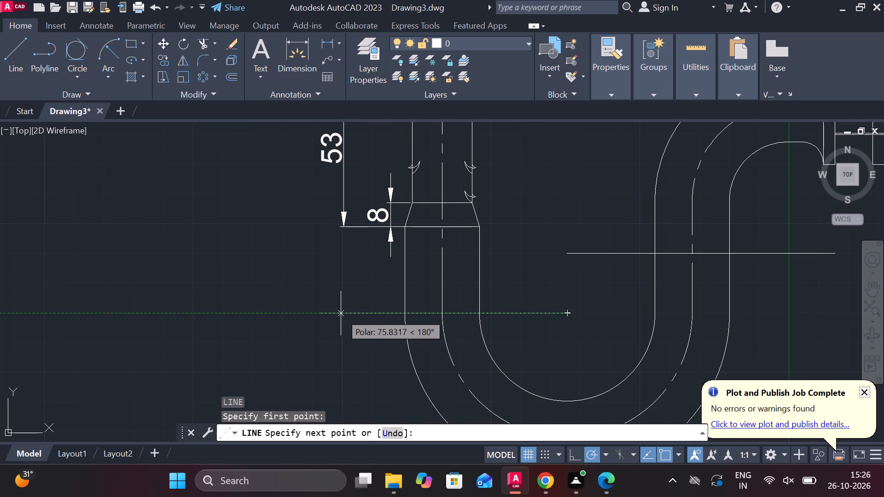
{"action": "left_click", "coordinate": [340, 313]}
{"action": "key", "text": "Escape"}
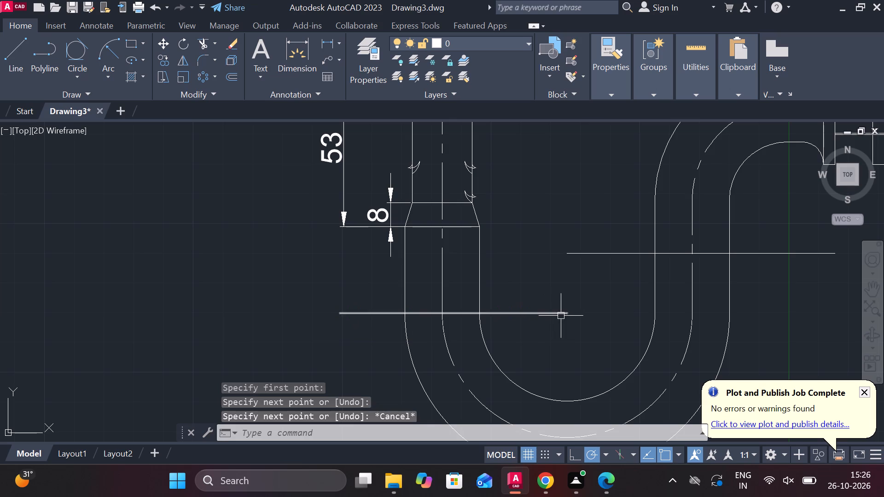
Lengthen the new horizontal line from its arc-centre end by about 160 units, past the nut side of the bolt.
{"action": "left_click", "coordinate": [561, 316]}
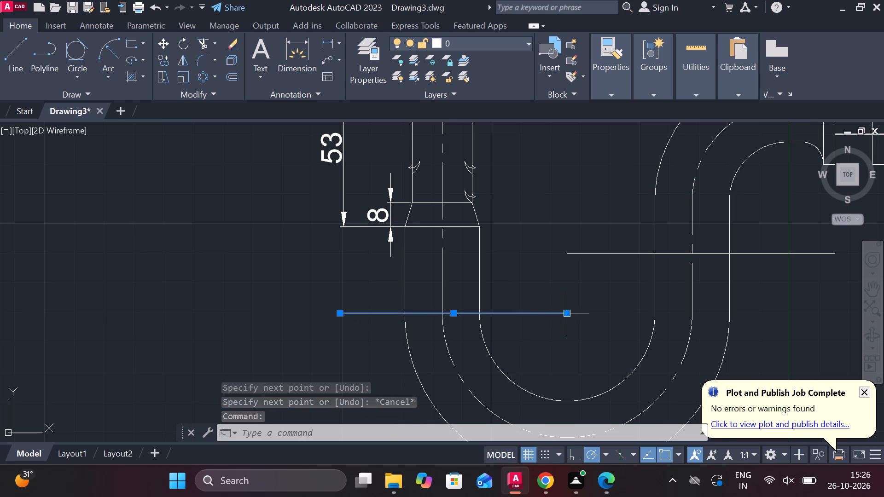
{"action": "left_click", "coordinate": [606, 343]}
{"action": "scroll", "coordinate": [617, 343], "scroll_direction": "down", "scroll_amount": 2}
{"action": "middle_click_drag", "start_coordinate": [622, 343], "coordinate": [532, 340]}
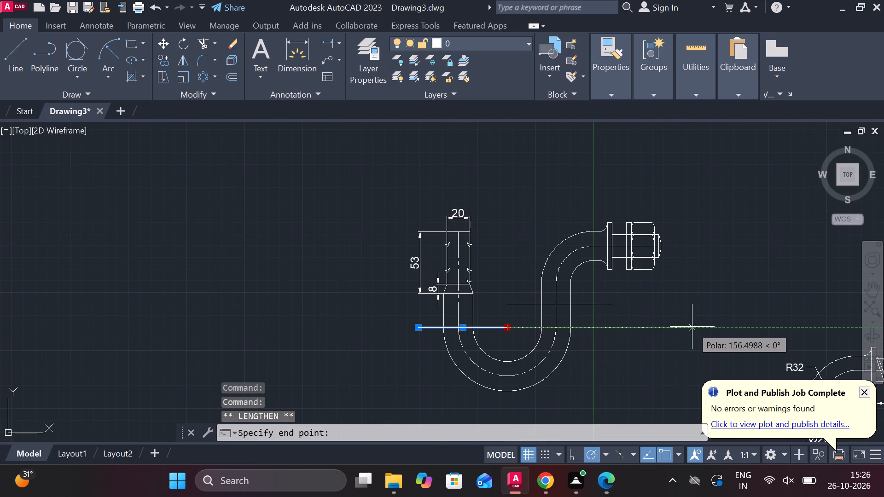
{"action": "left_click", "coordinate": [696, 327]}
{"action": "key", "text": "Escape"}
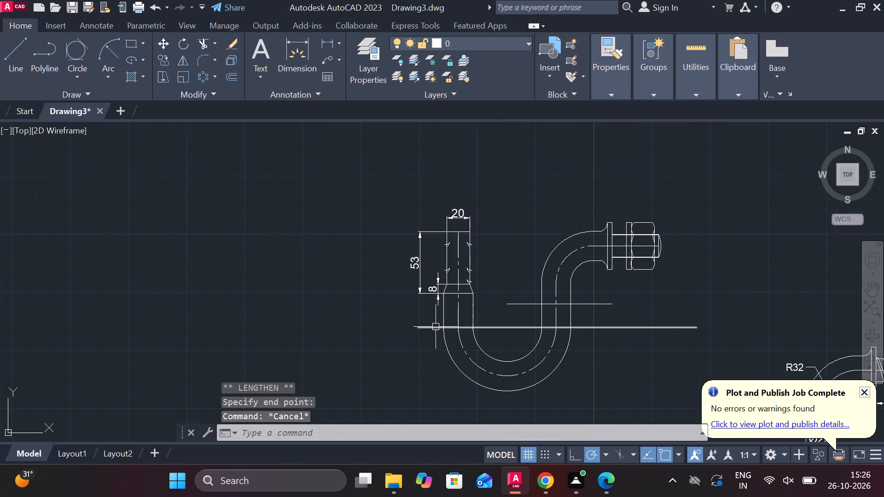
Stretch the long horizontal line's end beside the threaded leg farther outward, past the 53 and 8 dimensions.
{"action": "left_click", "coordinate": [436, 327]}
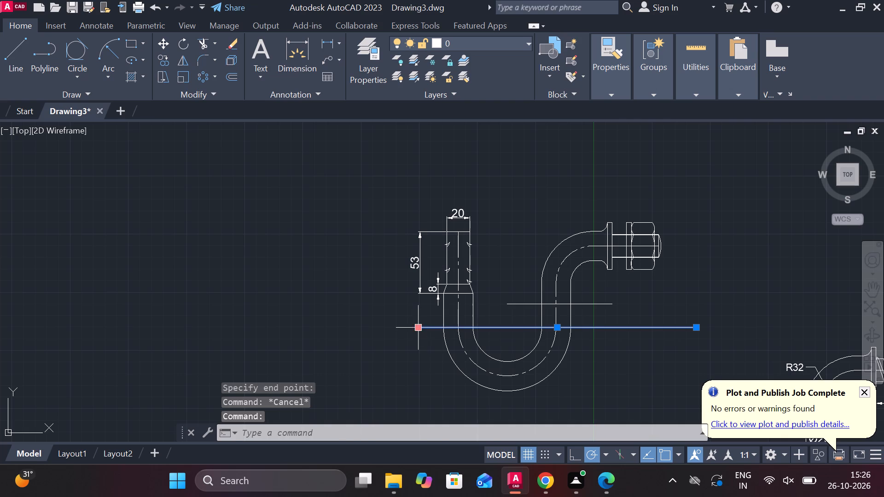
{"action": "left_click", "coordinate": [420, 327]}
{"action": "left_click", "coordinate": [378, 327]}
{"action": "key", "text": "Escape"}
Set the linetype of the long horizontal line through the hook arcs' centre to CENTER2.
{"action": "left_click", "coordinate": [525, 328]}
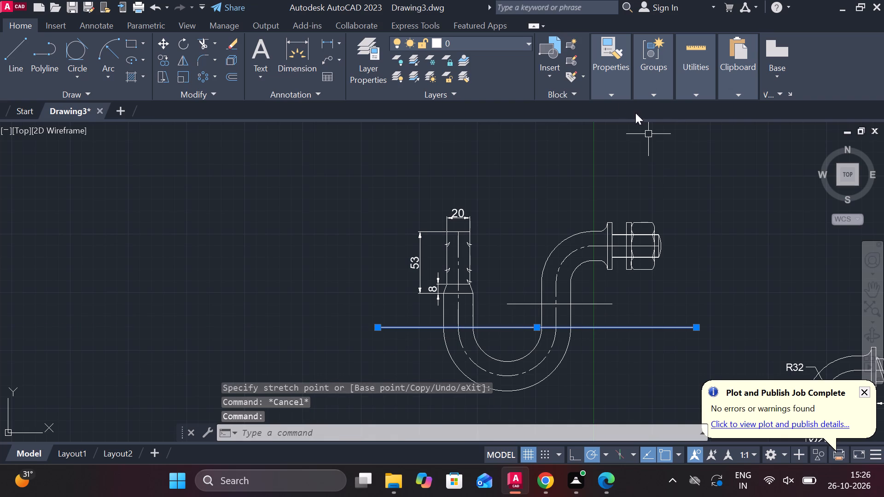
{"action": "left_click", "coordinate": [616, 98]}
{"action": "left_click", "coordinate": [733, 136]}
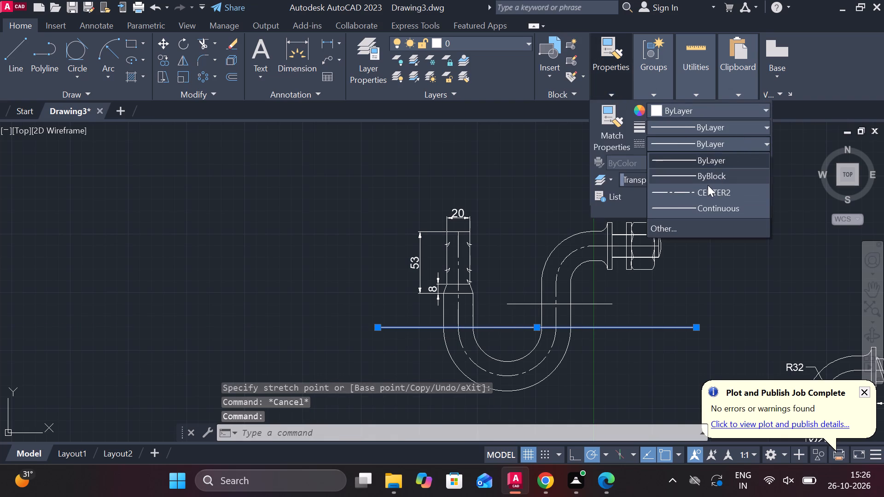
{"action": "left_click", "coordinate": [705, 193]}
{"action": "key", "text": "Escape"}
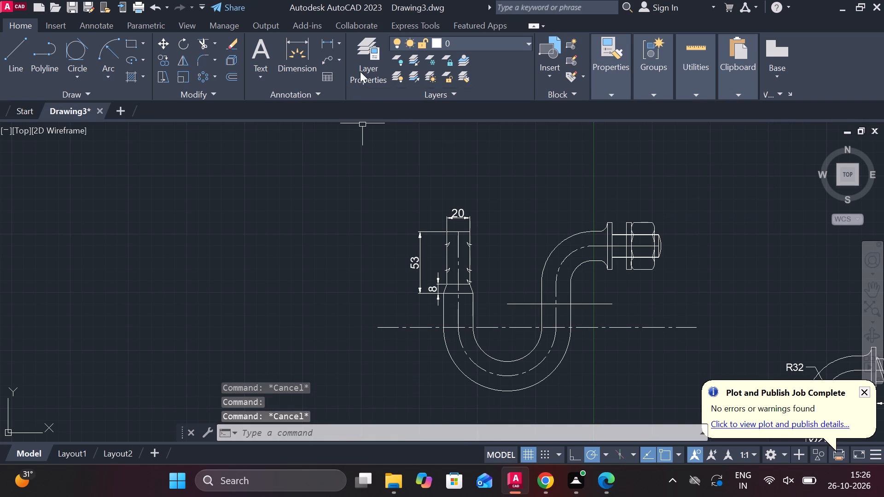
Add a vertical linear dimension from the taper's lower edge to the long horizontal centreline, aligned with the 53 dimension.
{"action": "left_click", "coordinate": [330, 50]}
{"action": "scroll", "coordinate": [448, 330], "scroll_direction": "up", "scroll_amount": 2}
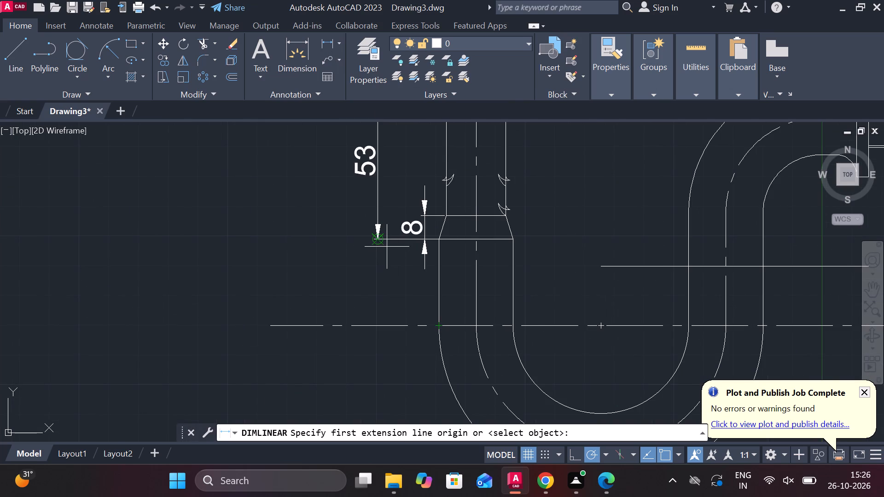
{"action": "left_click", "coordinate": [402, 242]}
{"action": "left_click", "coordinate": [403, 326]}
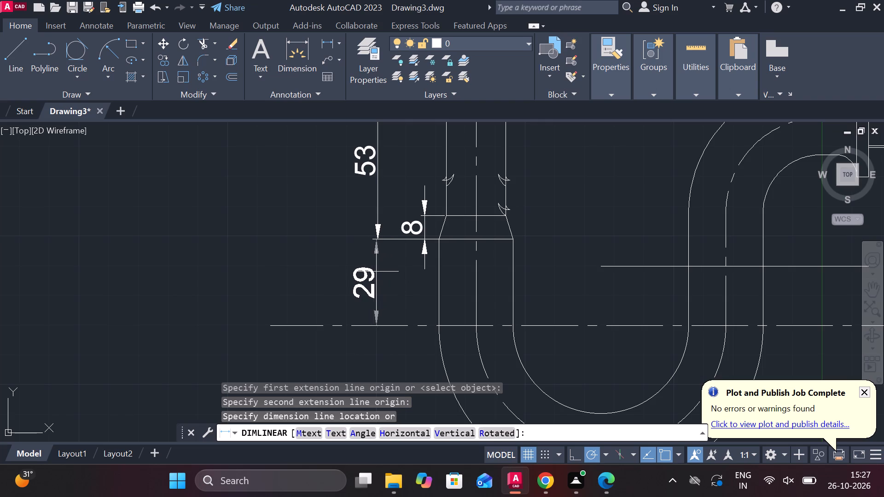
{"action": "left_click", "coordinate": [382, 238]}
{"action": "key", "text": "Escape"}
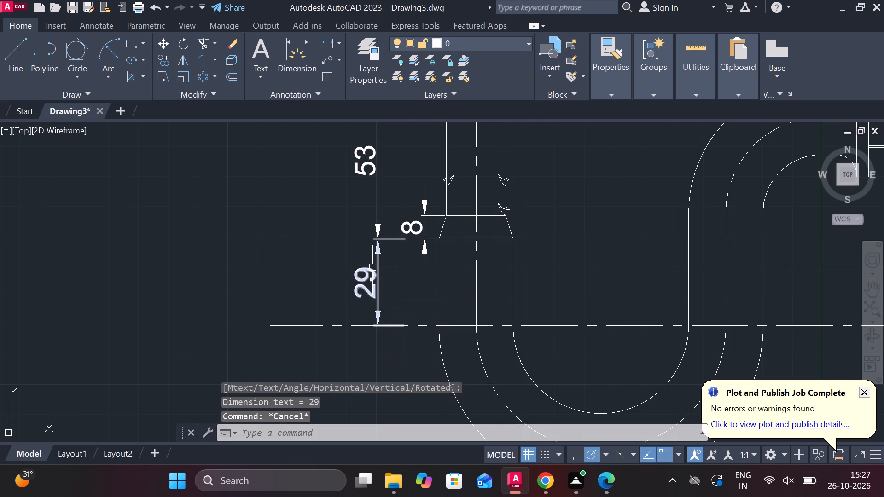
Override the text of the vertical dimension between the taper and the long centreline with 30.
{"action": "double_click", "coordinate": [370, 269]}
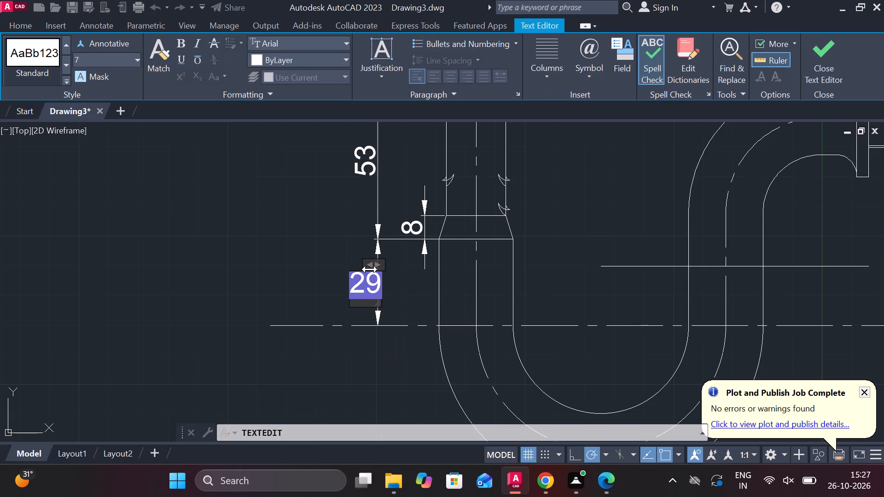
{"action": "type", "text": "30"}
{"action": "key", "text": "Right"}
{"action": "key", "text": "BackSpace"}
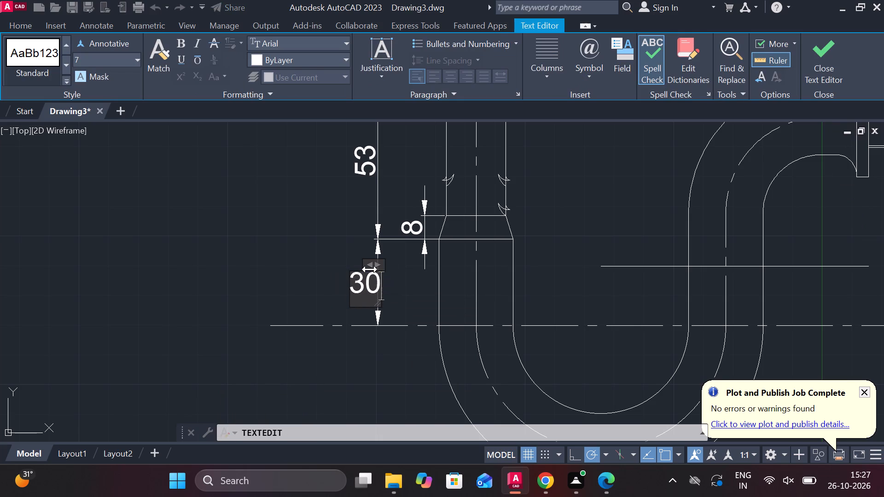
{"action": "left_click", "coordinate": [824, 80]}
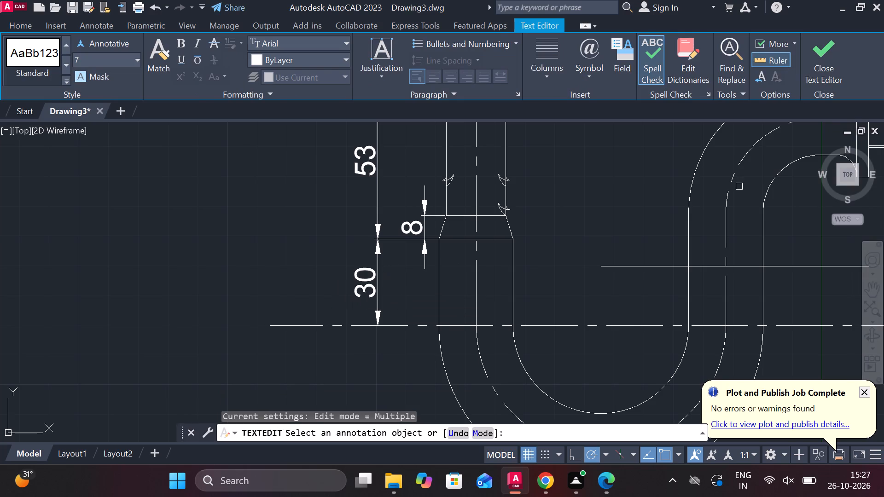
{"action": "middle_click_drag", "start_coordinate": [566, 253], "coordinate": [409, 245]}
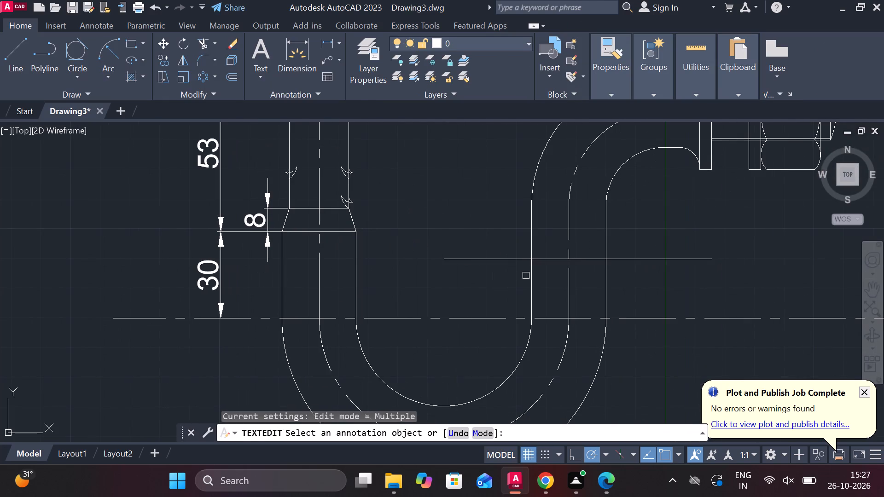
{"action": "key", "text": "Escape"}
Set the linetype of the shorter horizontal line crossing the straight leg to CENTER2.
{"action": "left_click", "coordinate": [512, 261]}
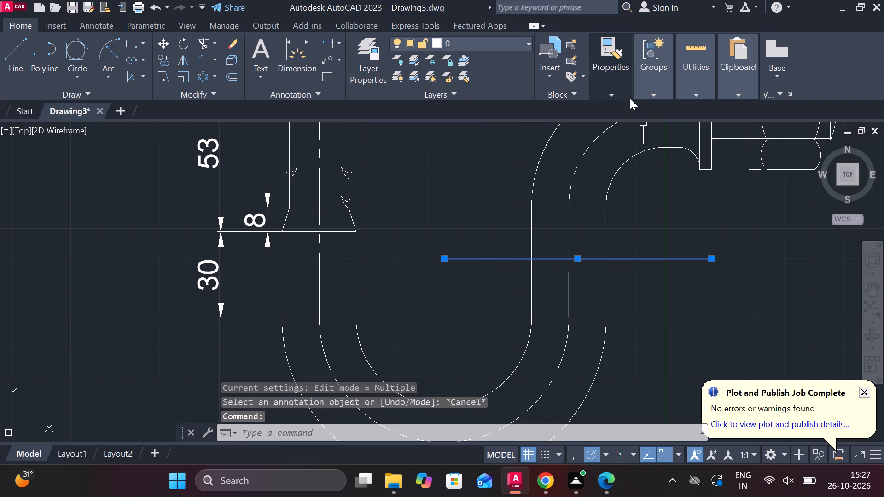
{"action": "left_click", "coordinate": [609, 93]}
{"action": "left_click", "coordinate": [680, 143]}
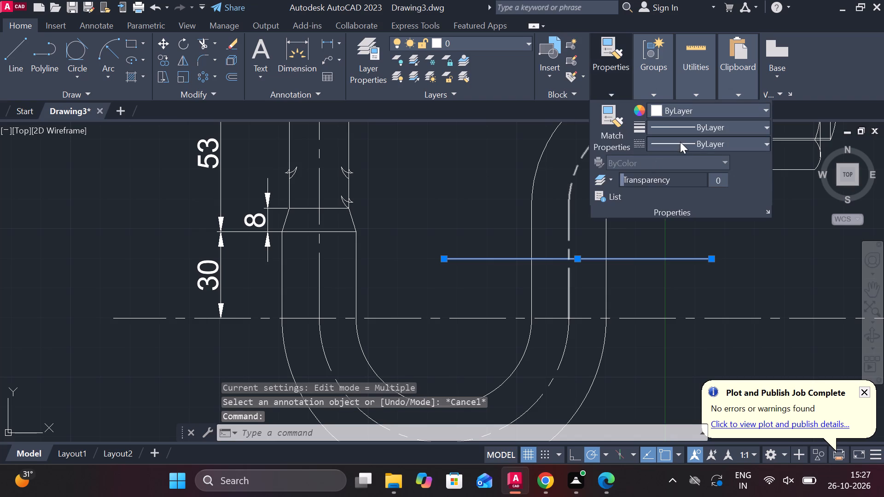
{"action": "left_click", "coordinate": [678, 189]}
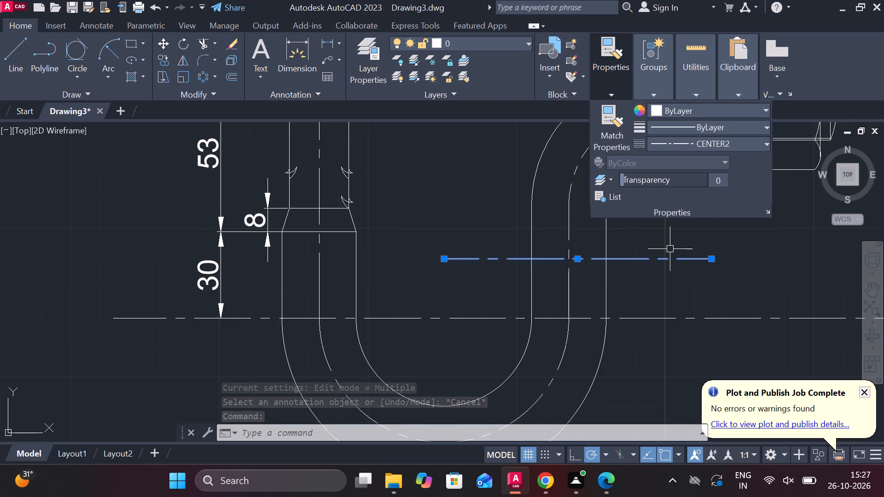
{"action": "key", "text": "Escape"}
Draw a vertical line from the shorter centreline's end inside the hook down to the hook arcs' centre on the long centreline.
{"action": "middle_click_drag", "start_coordinate": [639, 292], "coordinate": [611, 239]}
{"action": "key", "text": "l"}
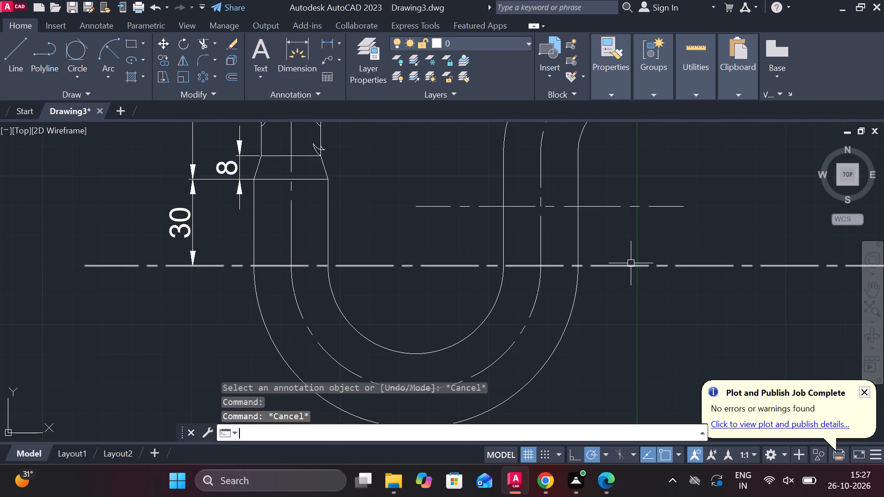
{"action": "key", "text": "Return"}
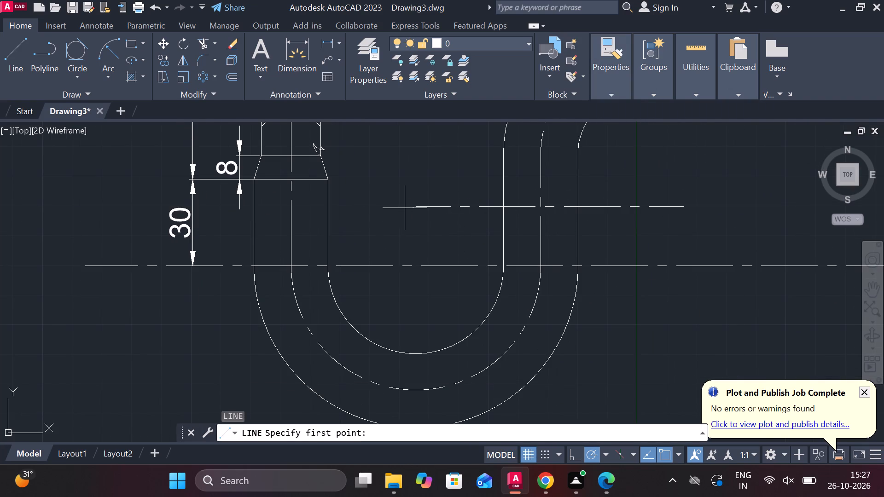
{"action": "left_click", "coordinate": [413, 207]}
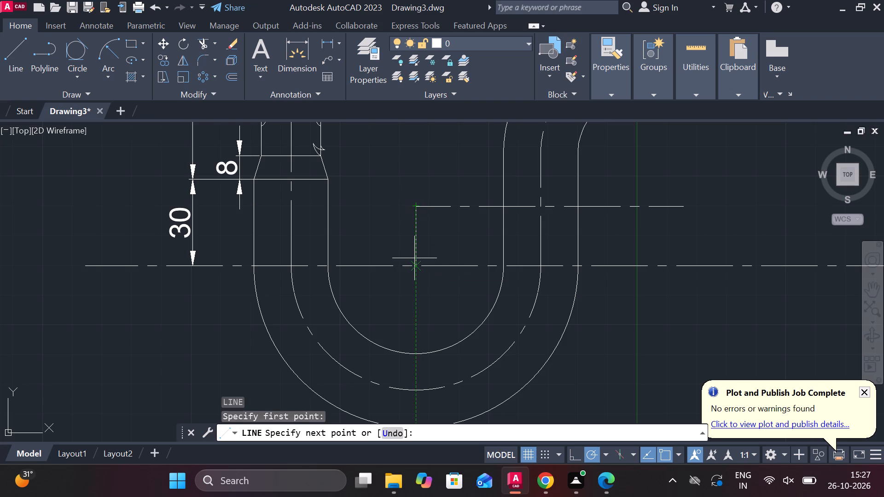
{"action": "left_click", "coordinate": [414, 266]}
{"action": "key", "text": "Escape"}
Set the linetype of the short vertical line between the two horizontal centrelines to CENTER2.
{"action": "left_click", "coordinate": [416, 249]}
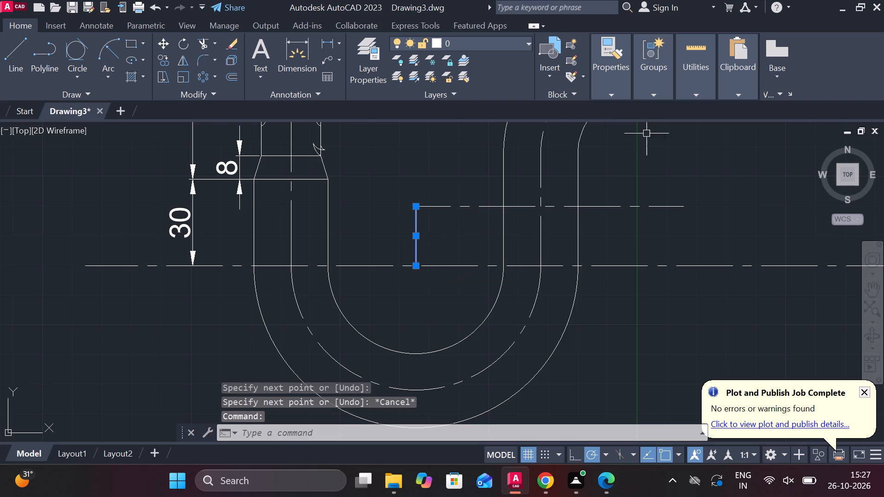
{"action": "left_click", "coordinate": [611, 100]}
{"action": "left_click", "coordinate": [611, 87]}
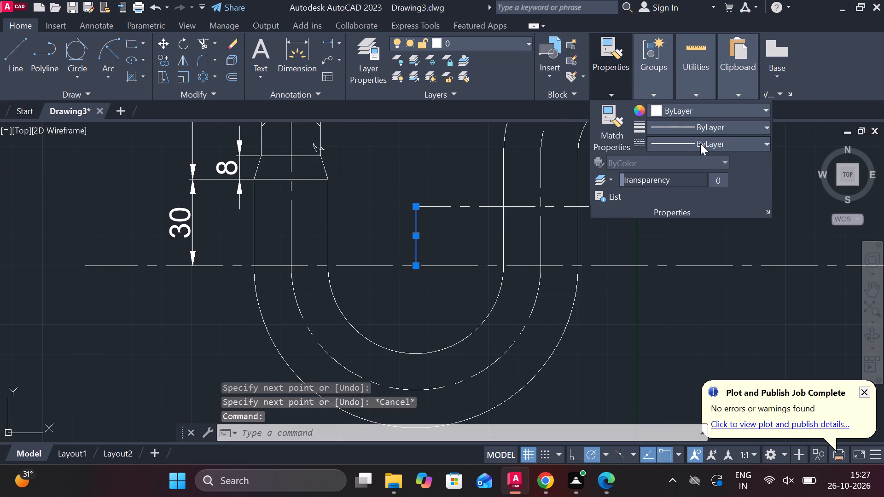
{"action": "left_click", "coordinate": [700, 144]}
{"action": "left_click", "coordinate": [695, 186]}
{"action": "key", "text": "Escape"}
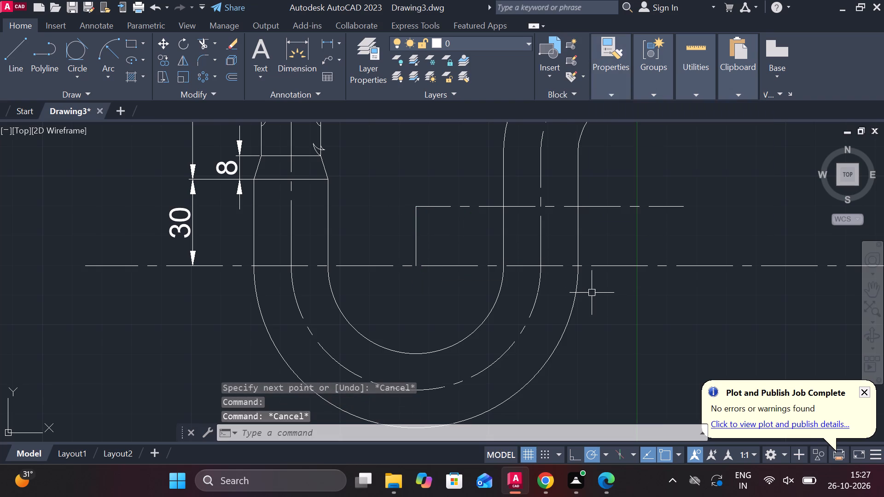
{"action": "scroll", "coordinate": [543, 244], "scroll_direction": "down", "scroll_amount": 2}
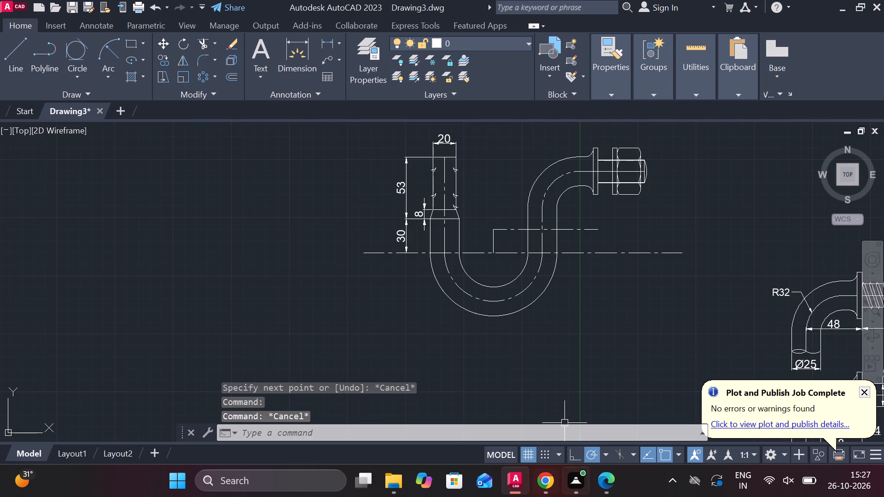
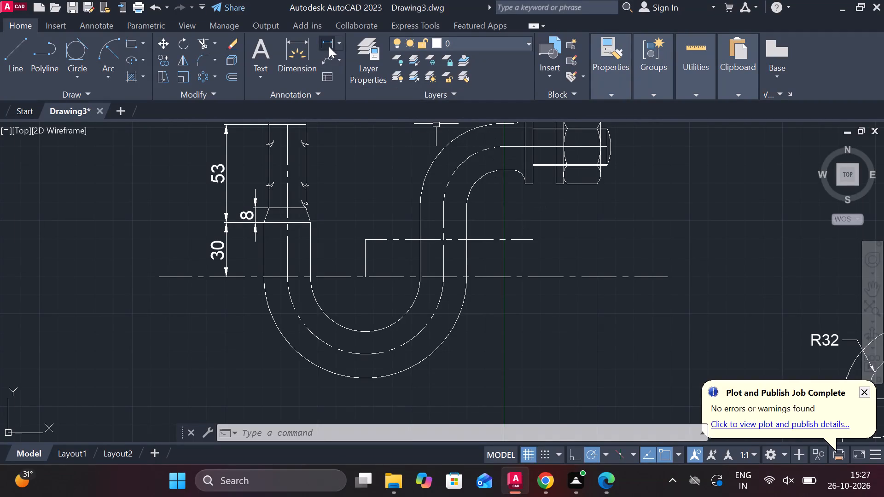
Add a vertical linear dimension across the full height of the collar, placing it over the end of the bend.
{"action": "left_click", "coordinate": [328, 46]}
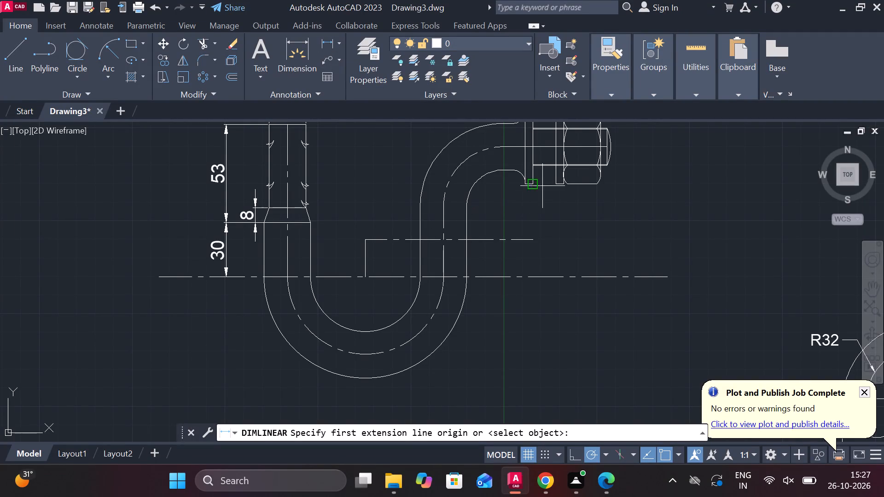
{"action": "middle_click_drag", "start_coordinate": [542, 186], "coordinate": [539, 229]}
{"action": "scroll", "coordinate": [529, 201], "scroll_direction": "up", "scroll_amount": 2}
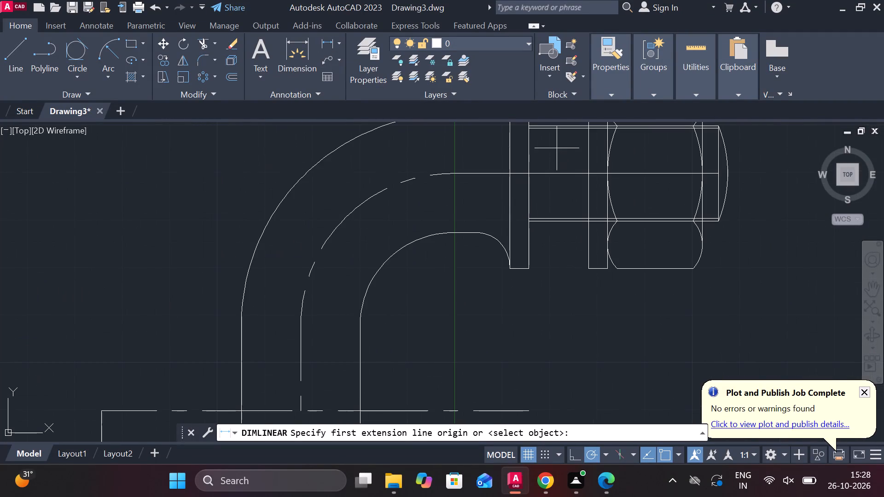
{"action": "middle_click_drag", "start_coordinate": [549, 152], "coordinate": [550, 250]}
{"action": "left_click", "coordinate": [511, 177]}
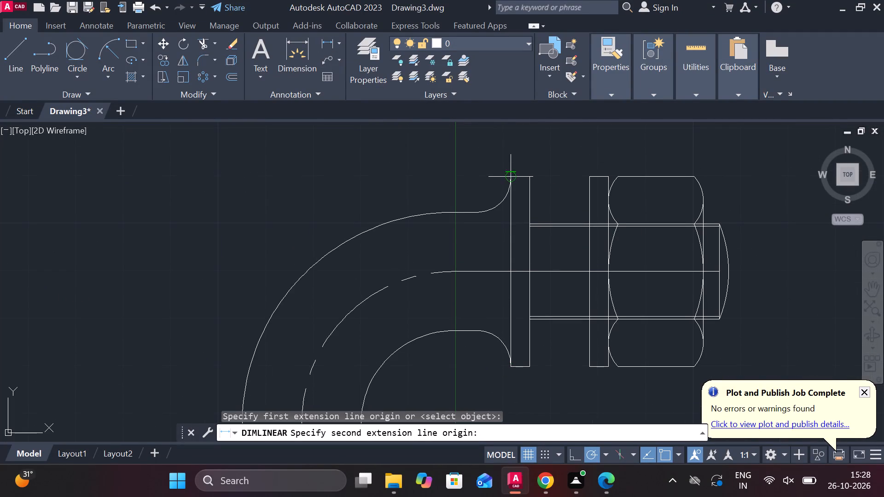
{"action": "left_click", "coordinate": [507, 366]}
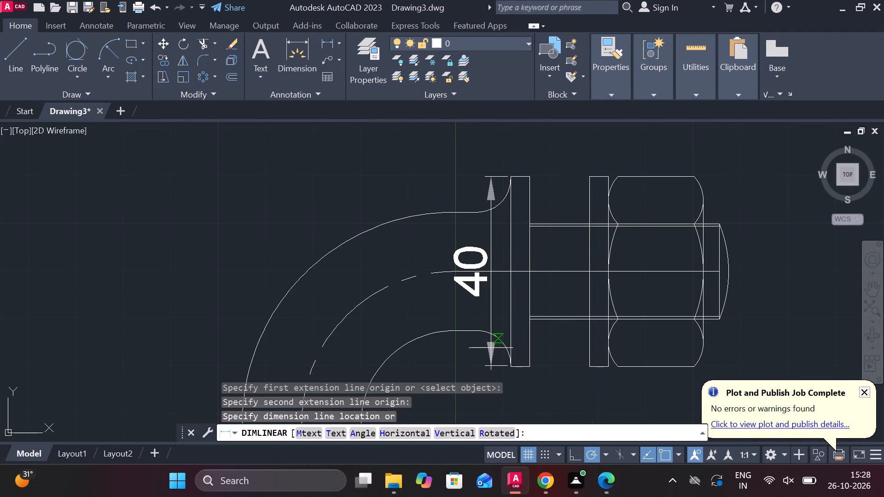
{"action": "middle_click_drag", "start_coordinate": [491, 348], "coordinate": [488, 291]}
{"action": "left_click", "coordinate": [454, 313]}
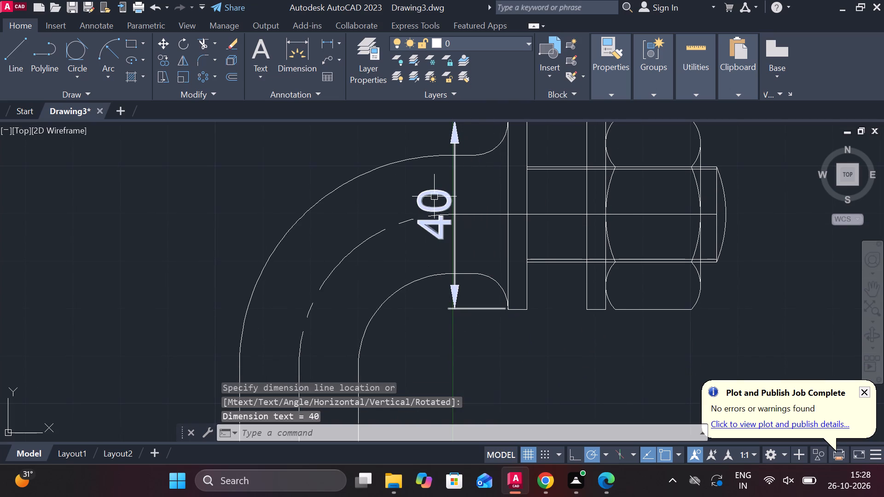
Add a diameter symbol in front of the collar's vertical dimension text.
{"action": "double_click", "coordinate": [434, 196]}
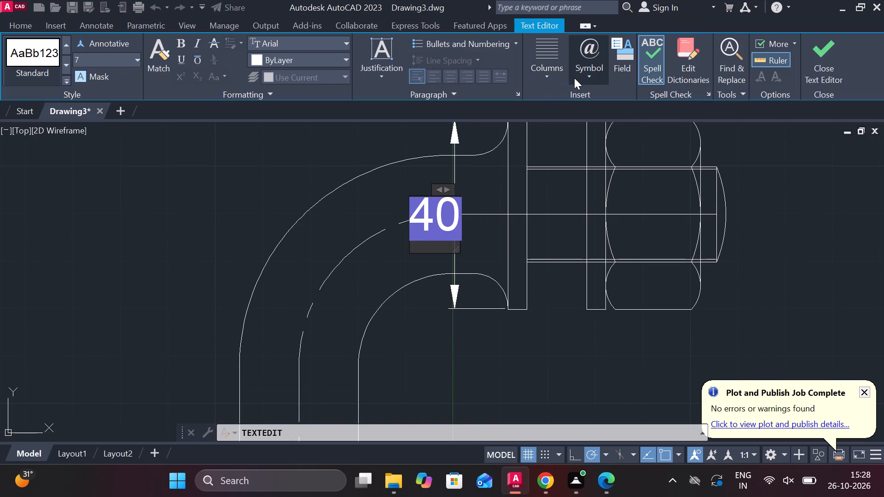
{"action": "left_click", "coordinate": [590, 78]}
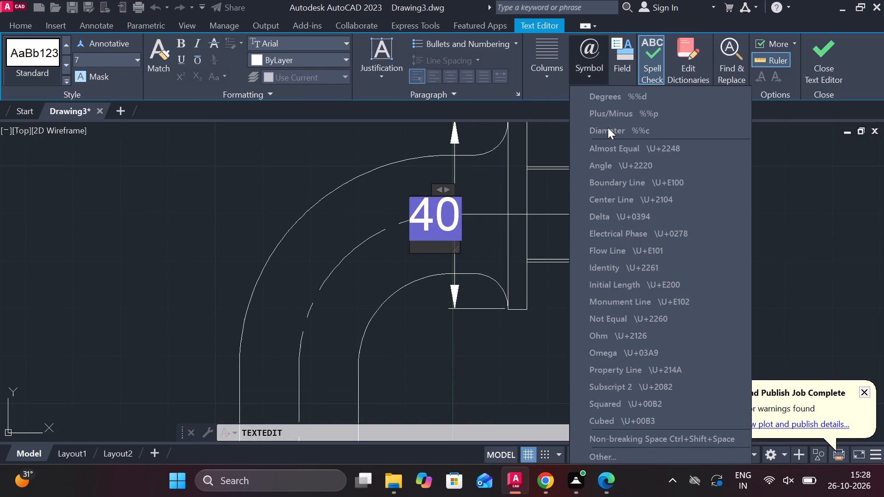
{"action": "left_click", "coordinate": [622, 128]}
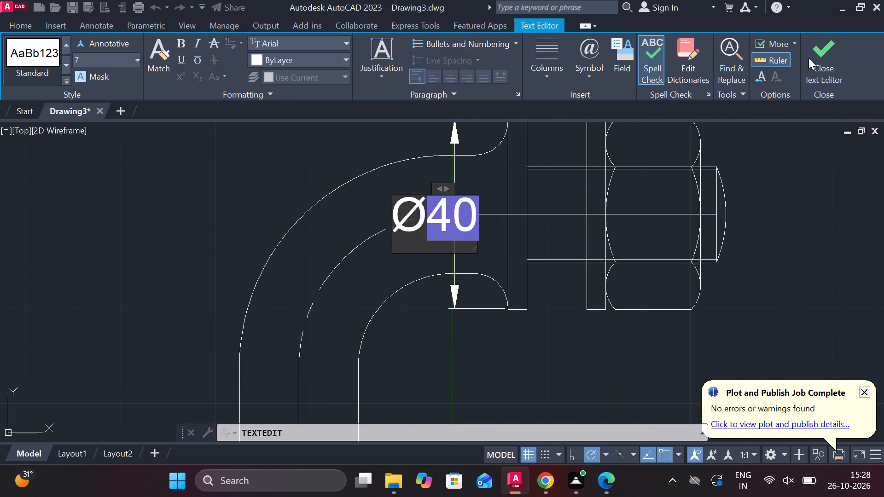
{"action": "left_click", "coordinate": [809, 58]}
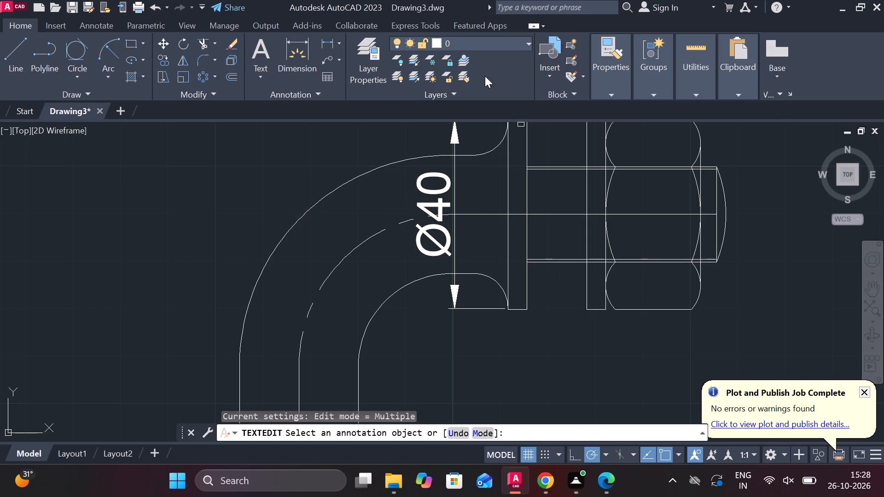
Add a horizontal linear dimension for the collar's thickness, placed just below the collar.
{"action": "left_click", "coordinate": [329, 41]}
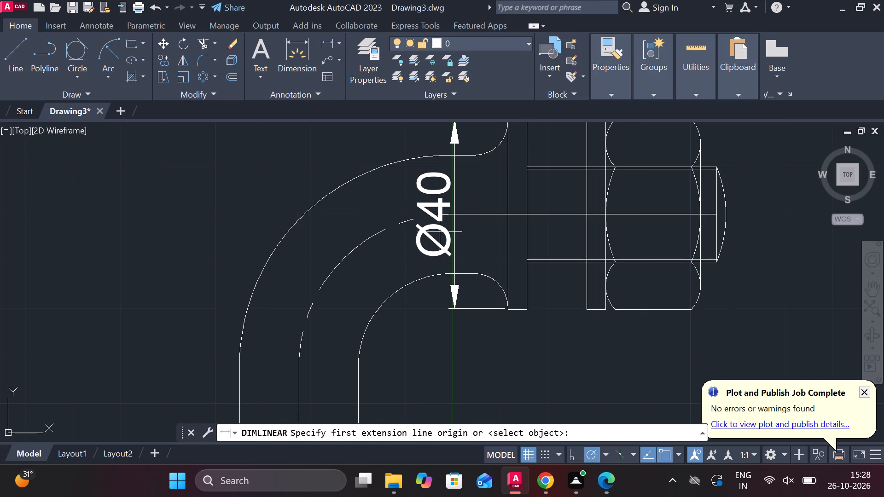
{"action": "middle_click_drag", "start_coordinate": [437, 262], "coordinate": [416, 220]}
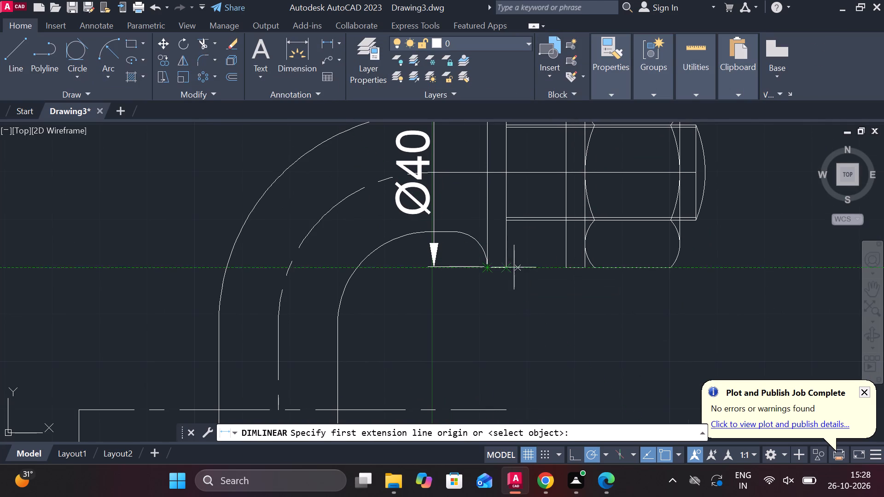
{"action": "left_click", "coordinate": [490, 262]}
{"action": "left_click", "coordinate": [508, 262]}
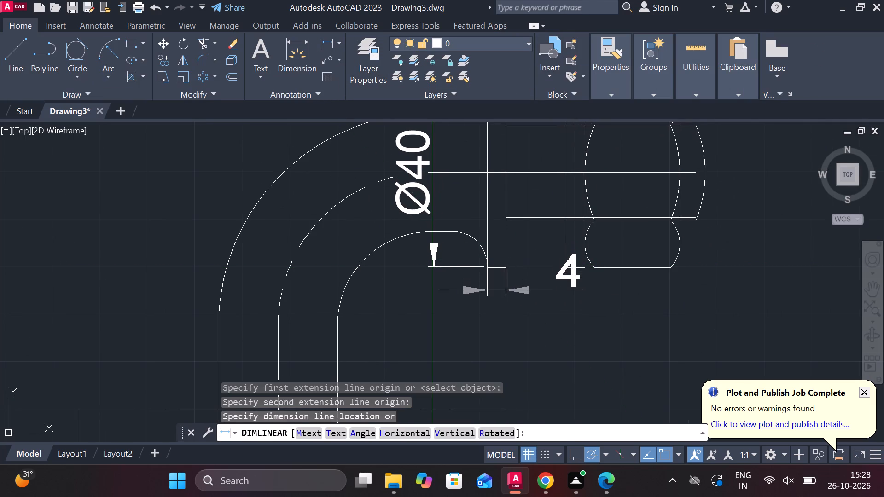
{"action": "left_click", "coordinate": [500, 313]}
{"action": "middle_click_drag", "start_coordinate": [503, 316], "coordinate": [494, 261]}
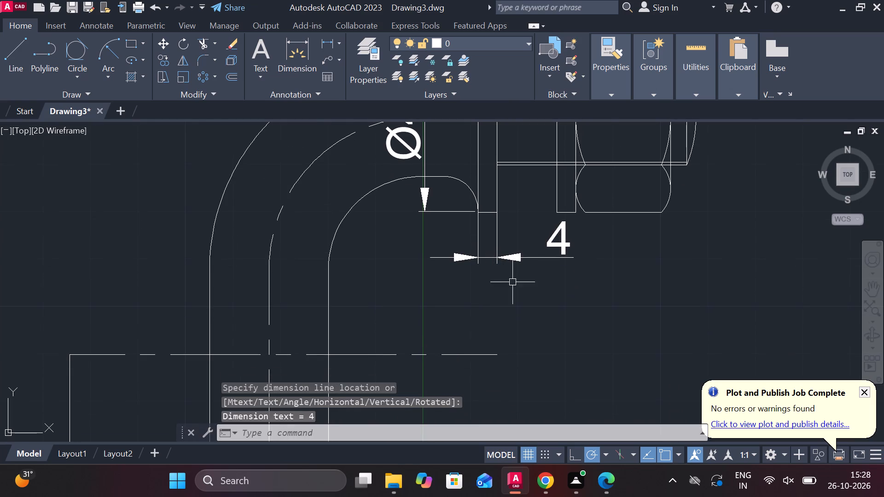
Add a horizontal linear dimension from the collar's nut-side face to the hook's short vertical centreline, placed just above the shorter horizontal centreline.
{"action": "left_click", "coordinate": [327, 44]}
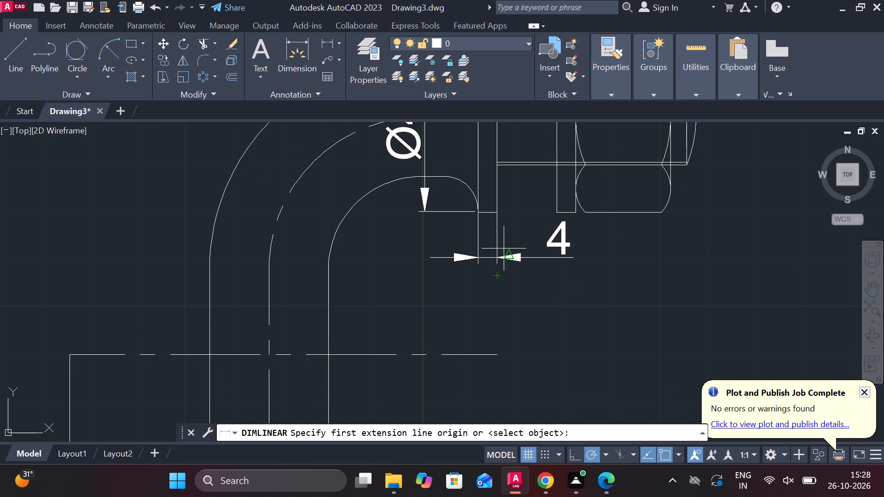
{"action": "scroll", "coordinate": [504, 248], "scroll_direction": "down", "scroll_amount": 1}
{"action": "scroll", "coordinate": [597, 278], "scroll_direction": "down", "scroll_amount": 1}
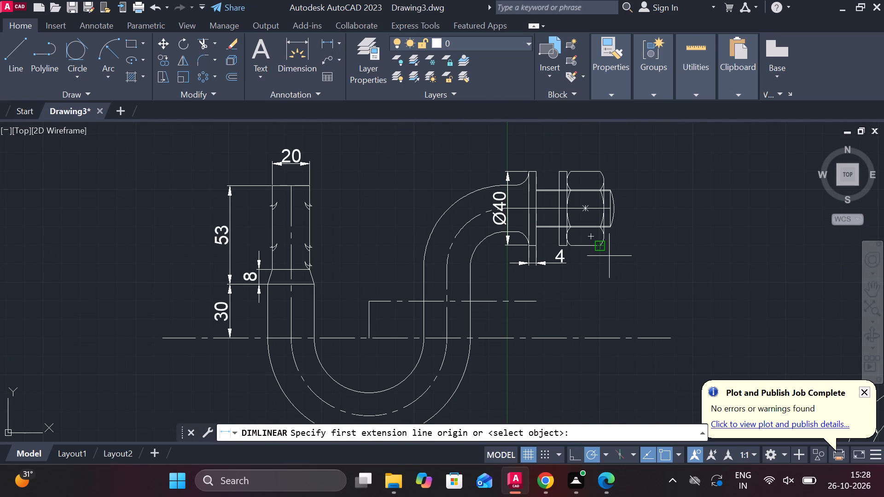
{"action": "scroll", "coordinate": [512, 277], "scroll_direction": "up", "scroll_amount": 1}
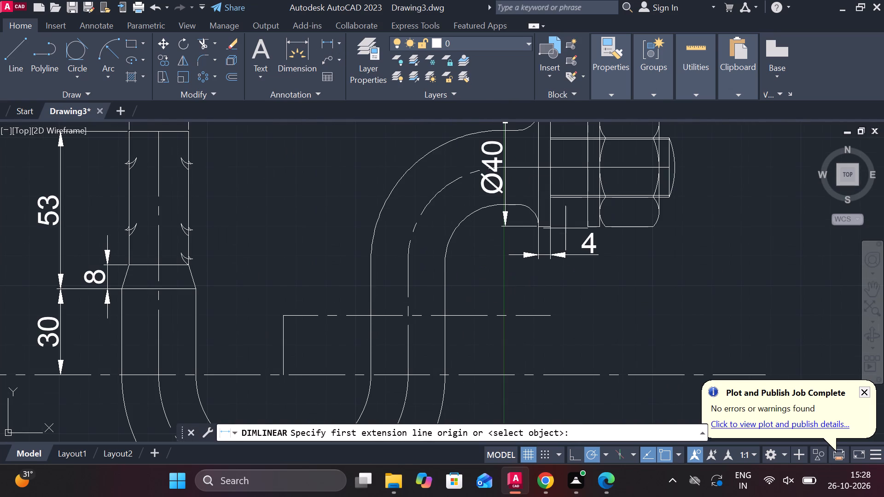
{"action": "left_click", "coordinate": [548, 236]}
{"action": "scroll", "coordinate": [454, 297], "scroll_direction": "down", "scroll_amount": 1}
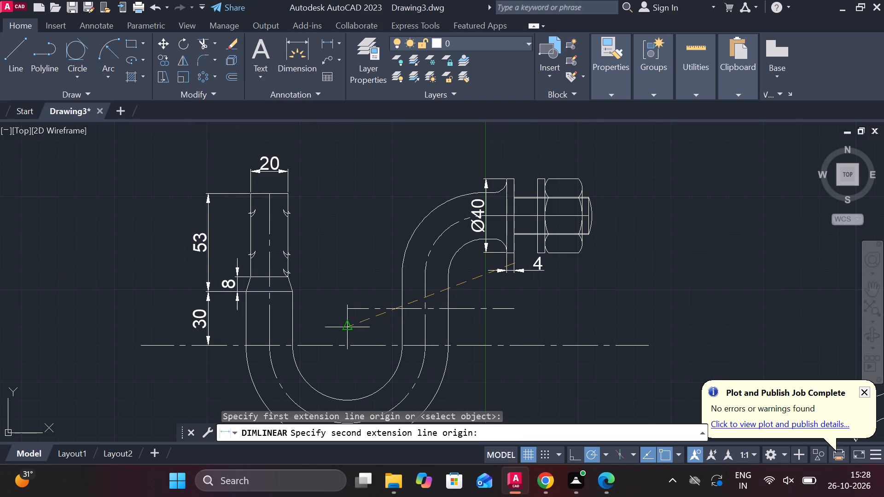
{"action": "left_click", "coordinate": [345, 324]}
{"action": "middle_click_drag", "start_coordinate": [465, 319], "coordinate": [466, 302]}
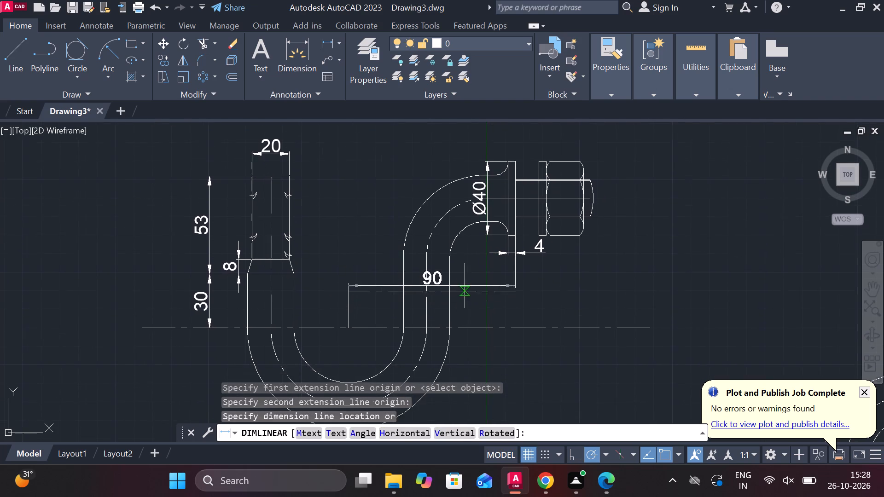
{"action": "scroll", "coordinate": [465, 285], "scroll_direction": "up", "scroll_amount": 1}
{"action": "left_click", "coordinate": [443, 277]}
{"action": "middle_click_drag", "start_coordinate": [585, 277], "coordinate": [519, 291]}
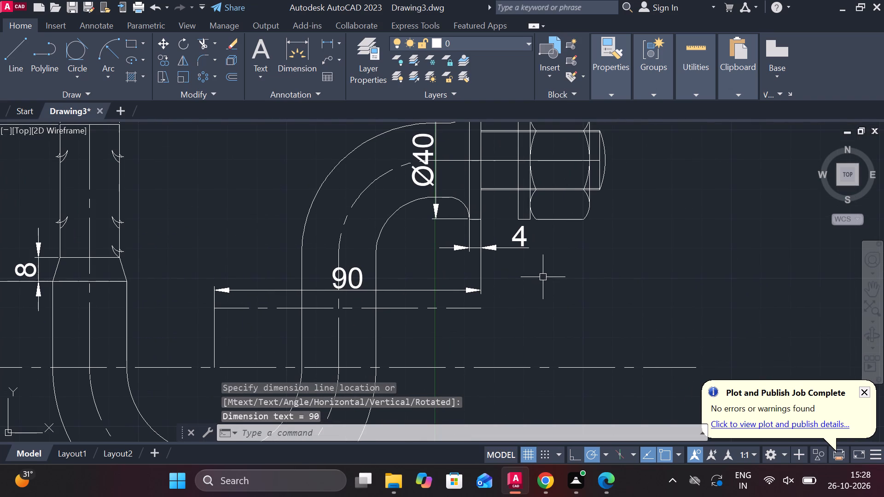
Add a horizontal linear dimension from the threaded end to the collar's nut-side face, in line with the neighbouring 90 dimension.
{"action": "key", "text": "space"}
{"action": "left_click", "coordinate": [602, 158]}
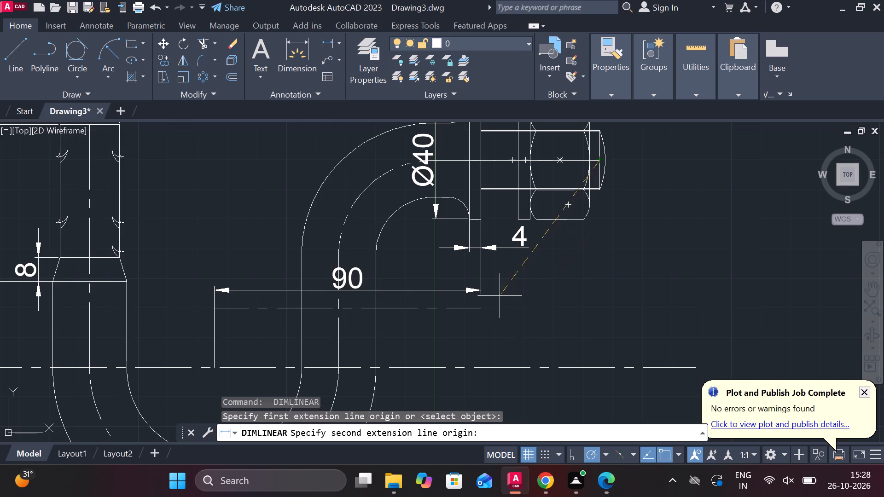
{"action": "left_click", "coordinate": [488, 292]}
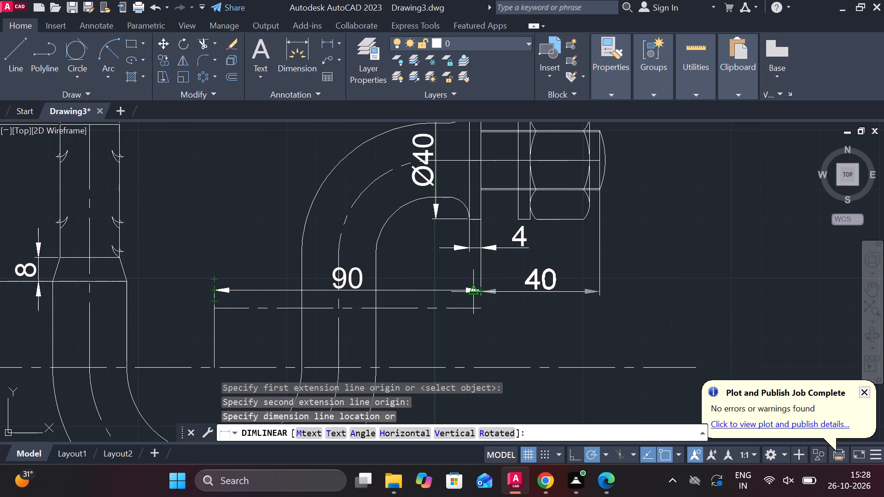
{"action": "scroll", "coordinate": [477, 292], "scroll_direction": "up", "scroll_amount": 2}
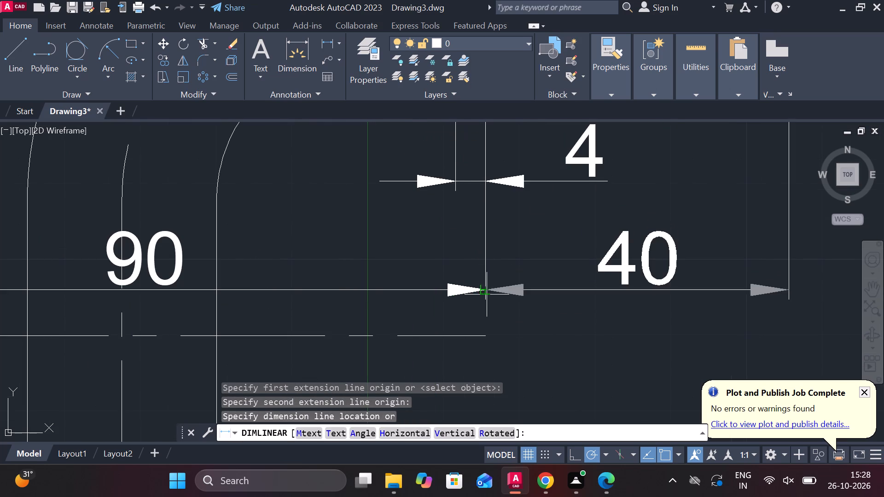
{"action": "left_click", "coordinate": [487, 292]}
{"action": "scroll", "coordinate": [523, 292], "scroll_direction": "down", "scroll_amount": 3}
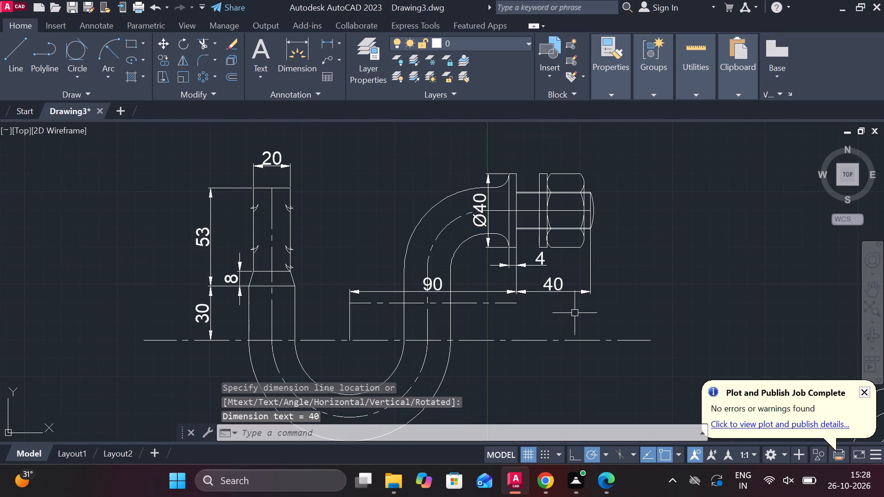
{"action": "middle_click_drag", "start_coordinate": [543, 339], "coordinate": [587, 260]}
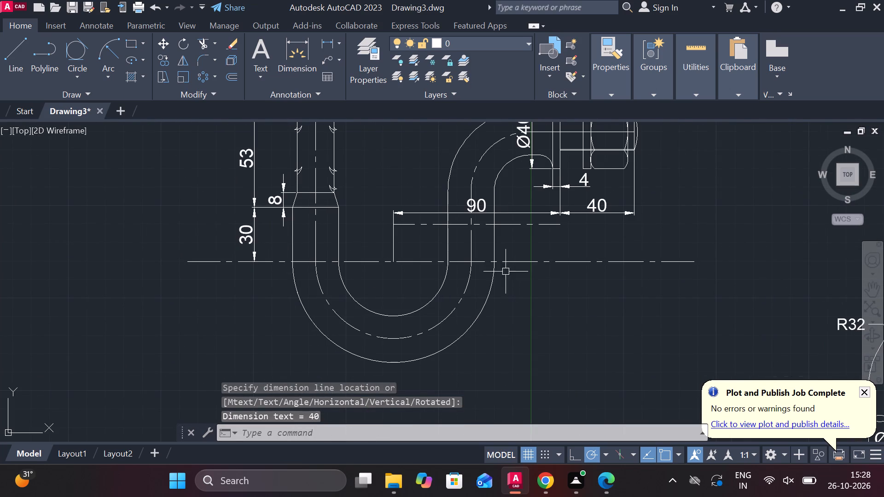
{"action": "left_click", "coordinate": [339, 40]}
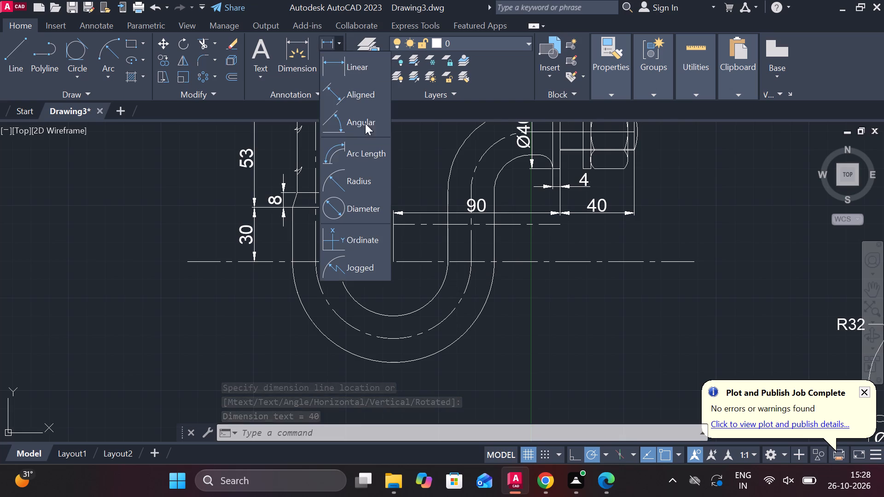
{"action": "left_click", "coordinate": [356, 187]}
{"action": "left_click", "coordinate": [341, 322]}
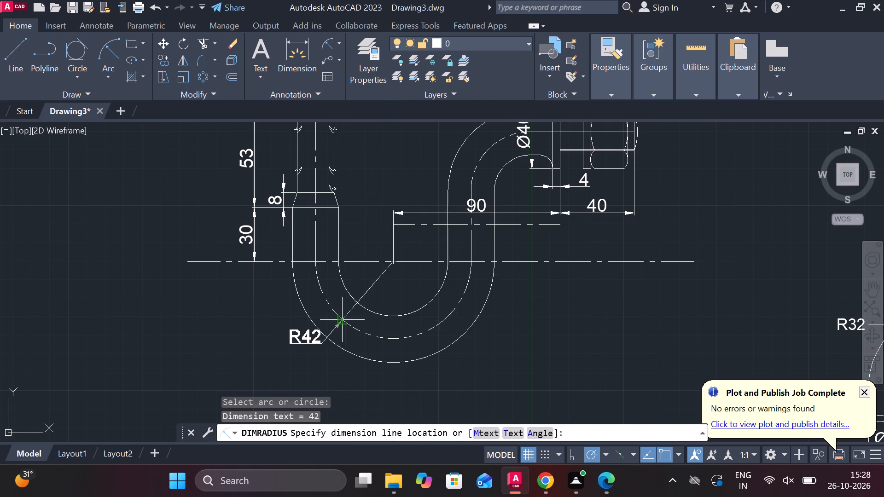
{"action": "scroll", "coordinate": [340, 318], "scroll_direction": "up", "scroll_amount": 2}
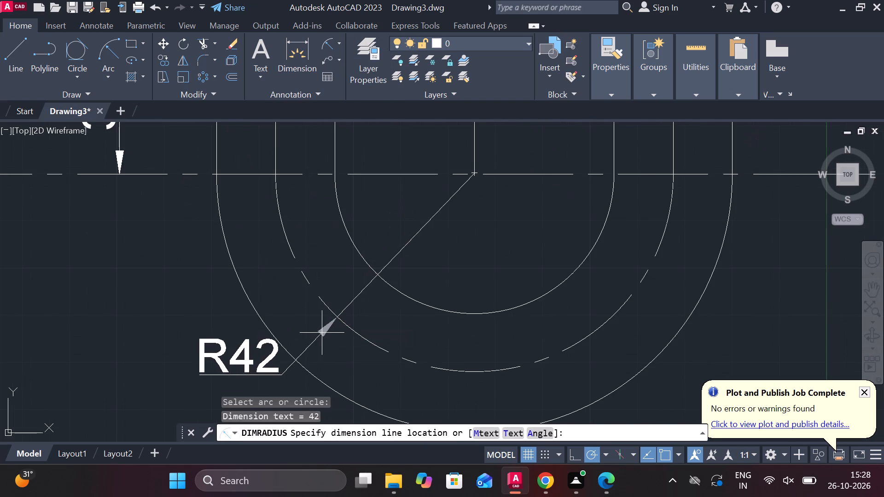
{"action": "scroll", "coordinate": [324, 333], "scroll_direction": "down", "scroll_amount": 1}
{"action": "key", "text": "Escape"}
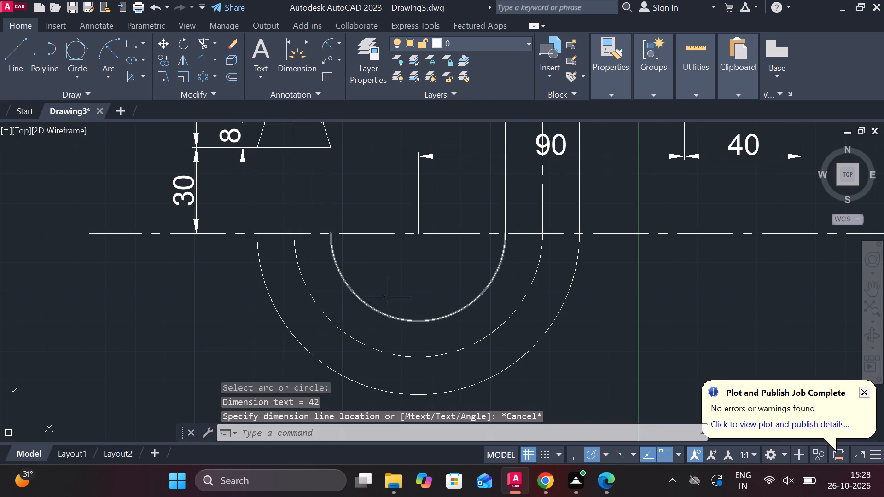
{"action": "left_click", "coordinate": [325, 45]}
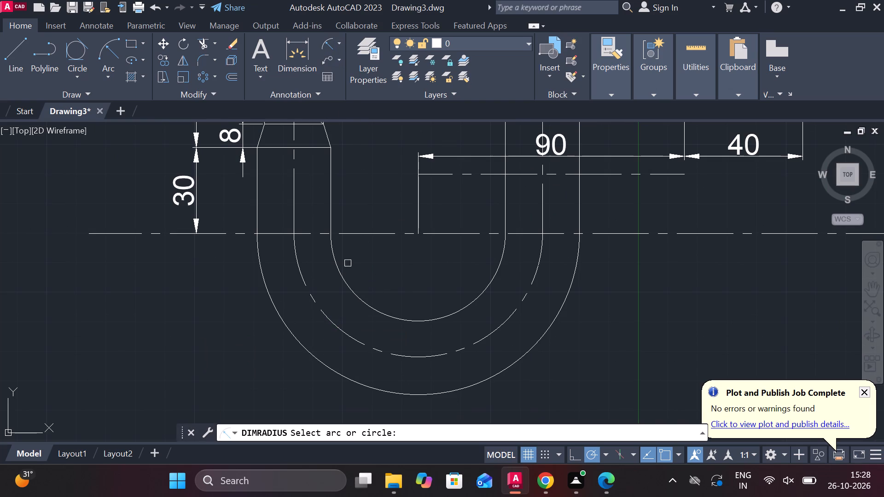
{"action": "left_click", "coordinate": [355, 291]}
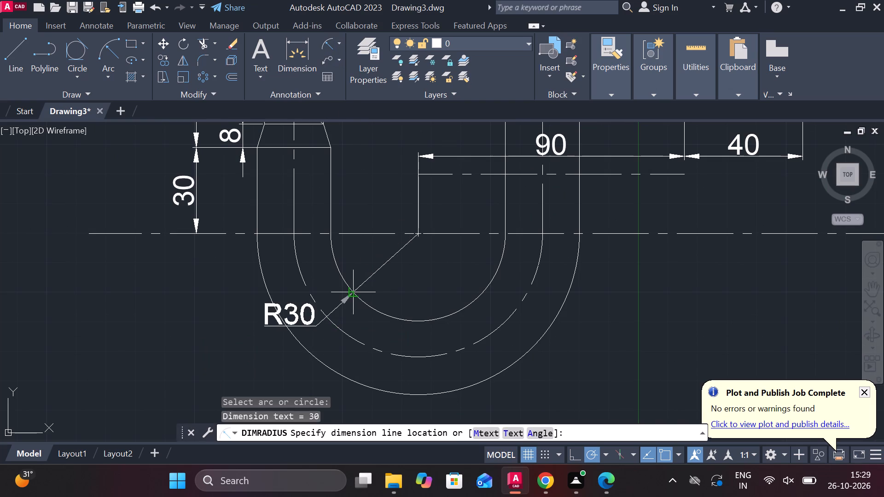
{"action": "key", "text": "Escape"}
Add a radius dimension to the hook's dashed centreline arc, placing its text inside the bend.
{"action": "key", "text": "space"}
{"action": "left_click", "coordinate": [326, 326]}
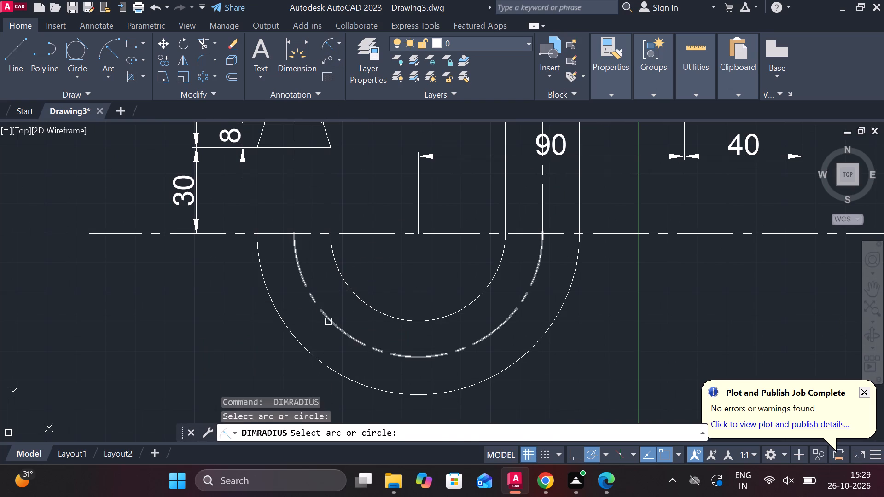
{"action": "left_click", "coordinate": [329, 322]}
{"action": "left_click", "coordinate": [366, 306]}
{"action": "key", "text": "Escape"}
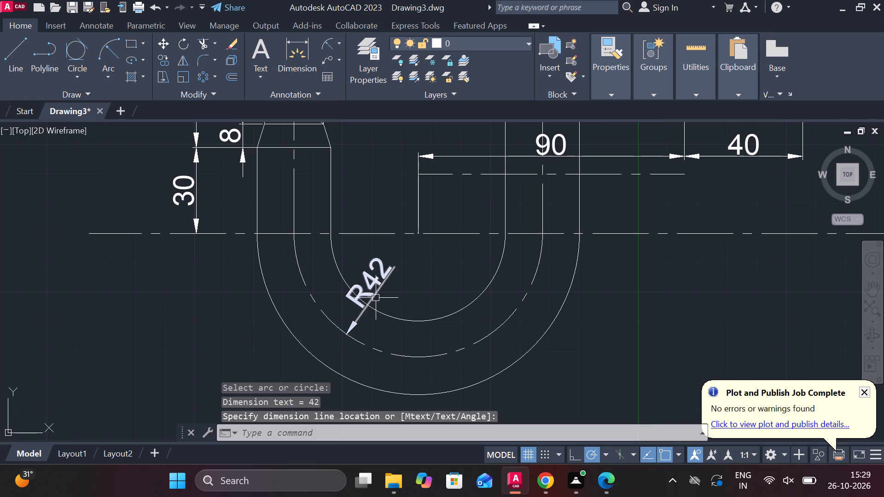
Change the text of the radius dimension inside the hook's U-bend to R48.
{"action": "double_click", "coordinate": [371, 272]}
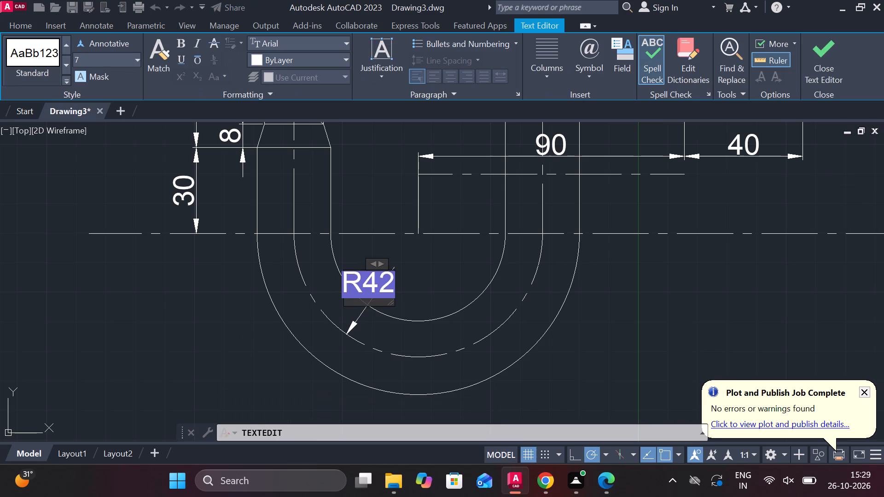
{"action": "key", "text": "r"}
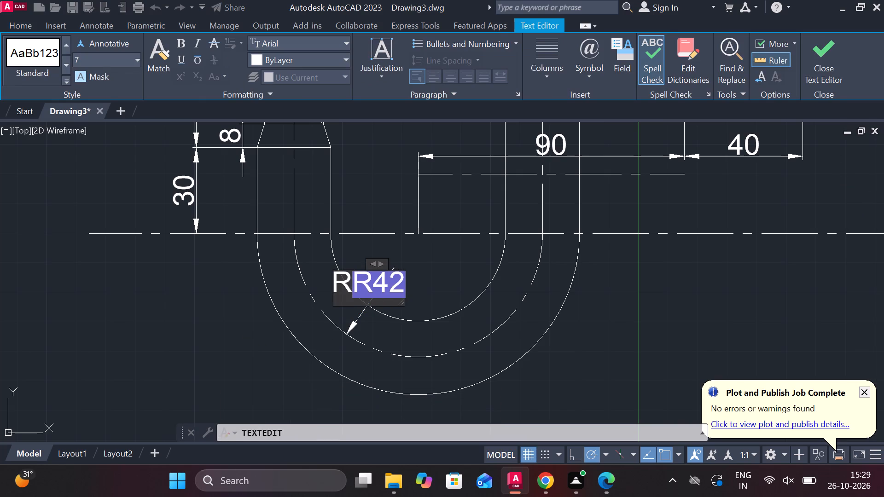
{"action": "key", "text": "4"}
{"action": "key", "text": "8"}
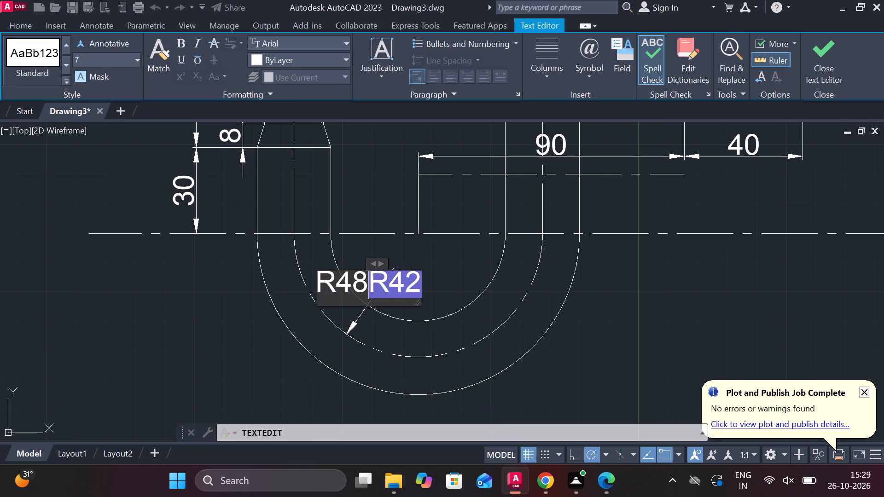
{"action": "key", "text": "Right"}
{"action": "key", "text": "BackSpace"}
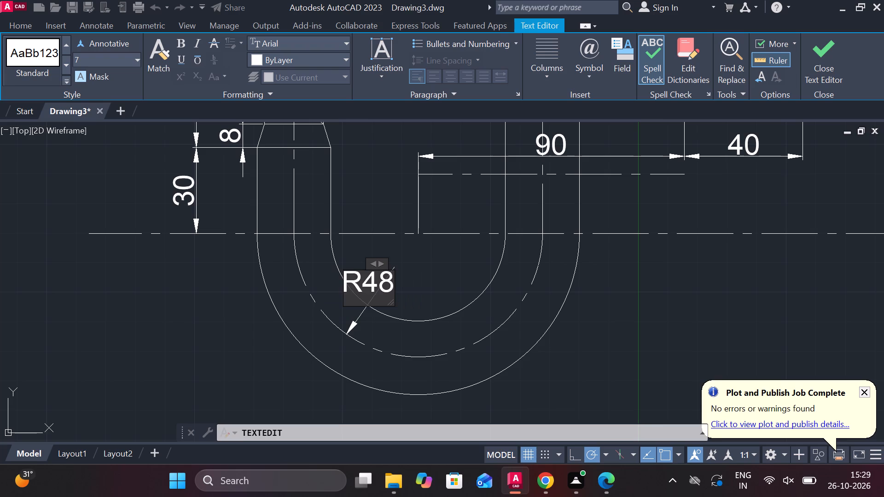
{"action": "left_click", "coordinate": [836, 52]}
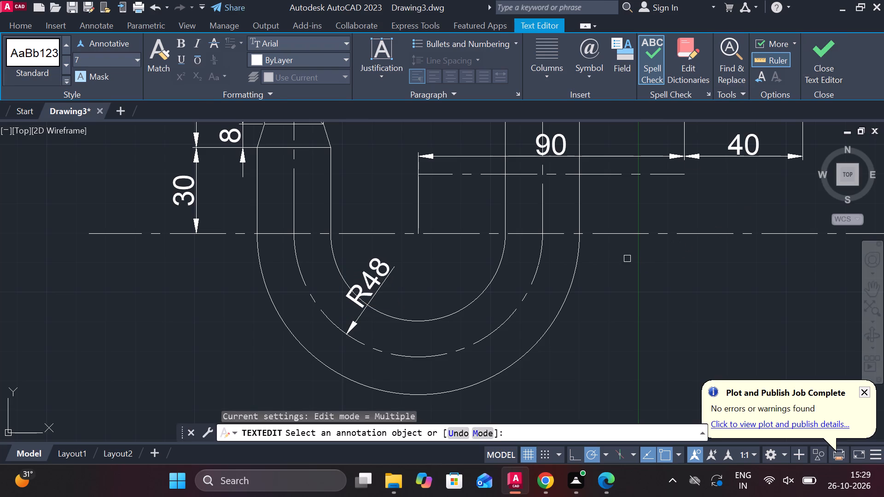
{"action": "scroll", "coordinate": [623, 266], "scroll_direction": "down", "scroll_amount": 1}
{"action": "middle_click_drag", "start_coordinate": [488, 256], "coordinate": [468, 277]}
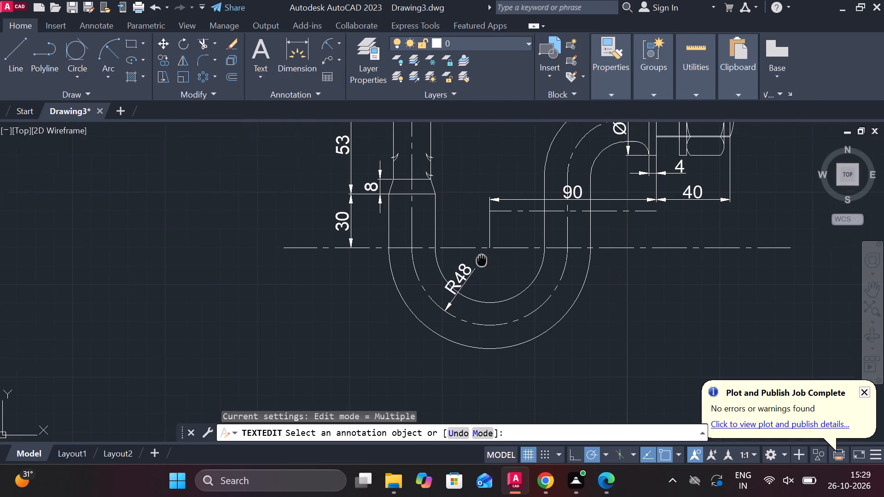
{"action": "middle_click_drag", "start_coordinate": [468, 277], "coordinate": [411, 321]}
{"action": "middle_click_drag", "start_coordinate": [389, 175], "coordinate": [413, 226]}
{"action": "key", "text": "Escape"}
Add a diameter symbol before the 20 width dimension at the top of the bent bolt's notched end.
{"action": "scroll", "coordinate": [330, 186], "scroll_direction": "up", "scroll_amount": 3}
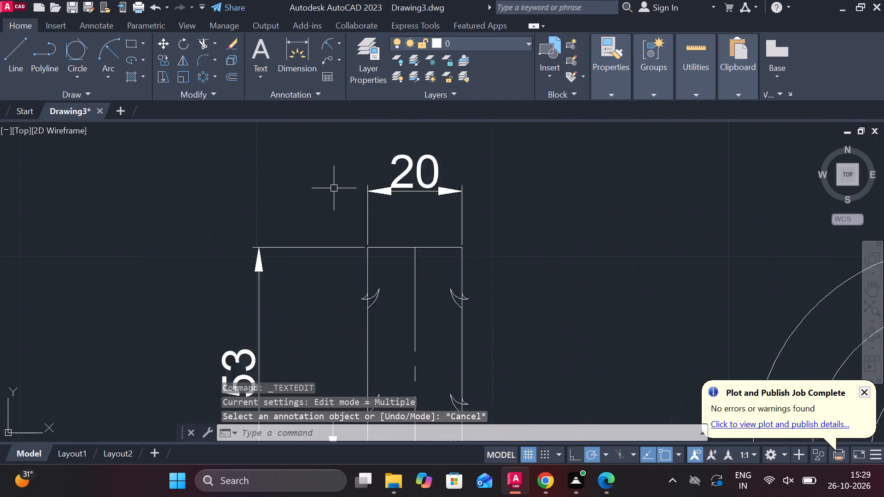
{"action": "double_click", "coordinate": [454, 159]}
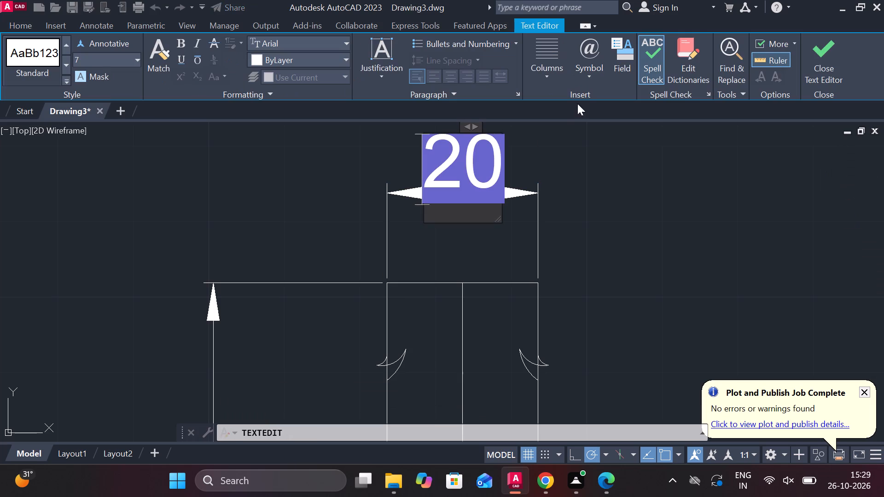
{"action": "left_click", "coordinate": [586, 75]}
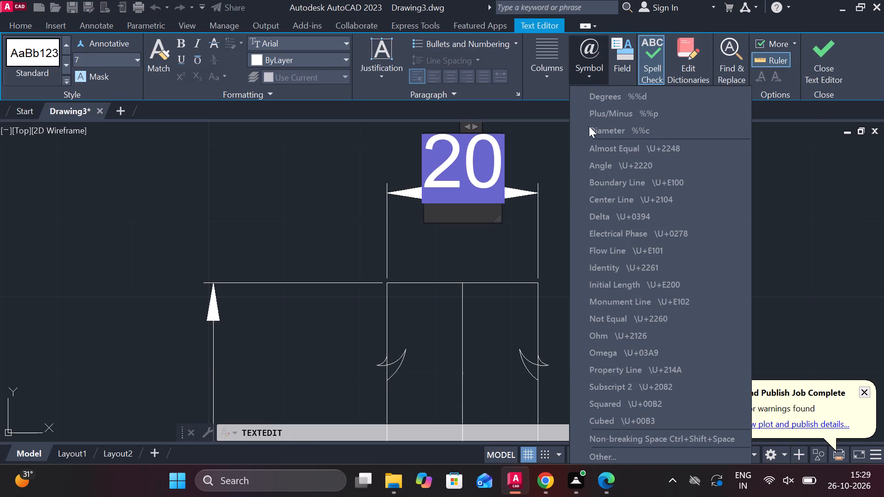
{"action": "left_click", "coordinate": [603, 130]}
{"action": "left_click", "coordinate": [649, 131]}
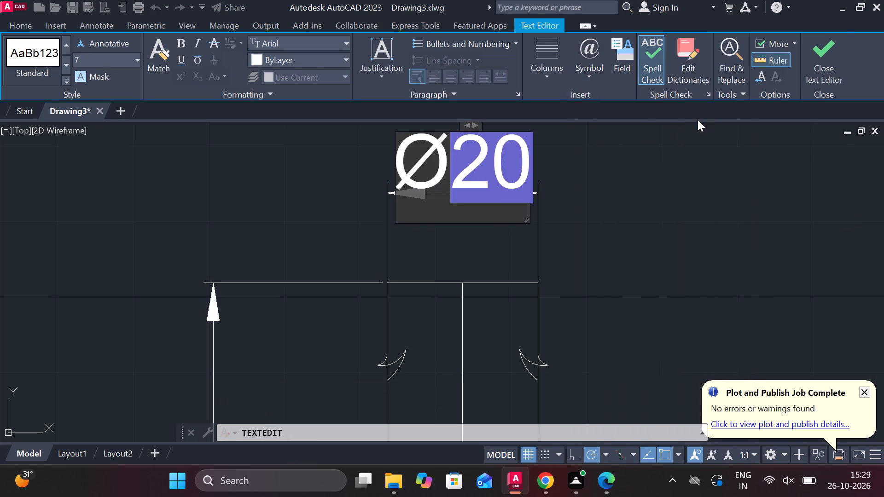
{"action": "left_click", "coordinate": [821, 32]}
{"action": "left_click", "coordinate": [821, 44]}
{"action": "key", "text": "Escape"}
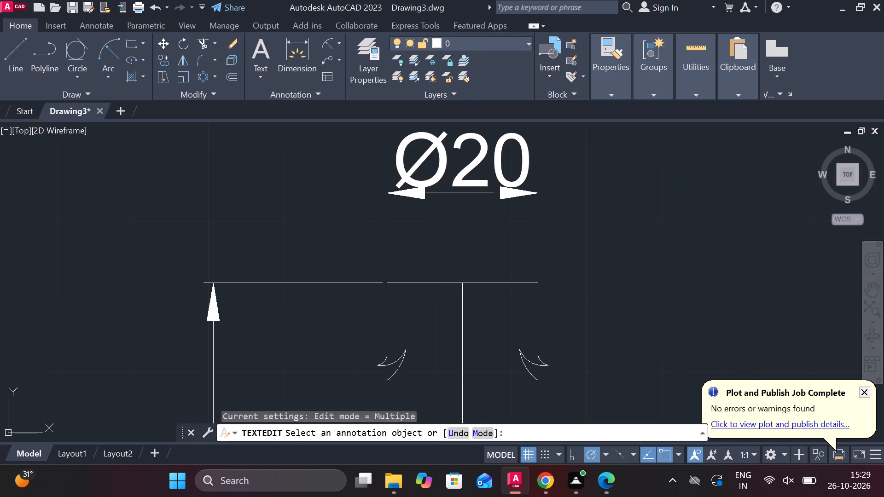
Move the Ø20 dimension's text outside its right extension line and bring its dimension line closer to the bolt's top edge.
{"action": "left_click", "coordinate": [482, 163]}
{"action": "left_click", "coordinate": [460, 160]}
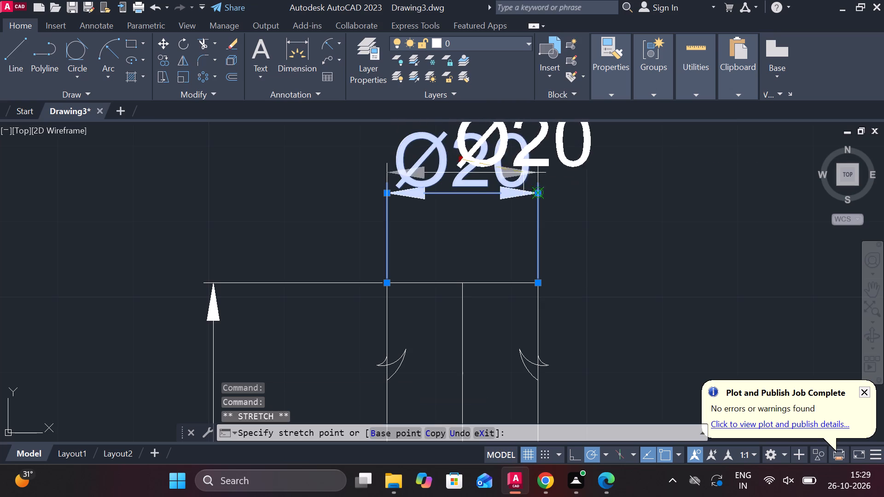
{"action": "left_click", "coordinate": [560, 192]}
{"action": "scroll", "coordinate": [570, 202], "scroll_direction": "down", "scroll_amount": 1}
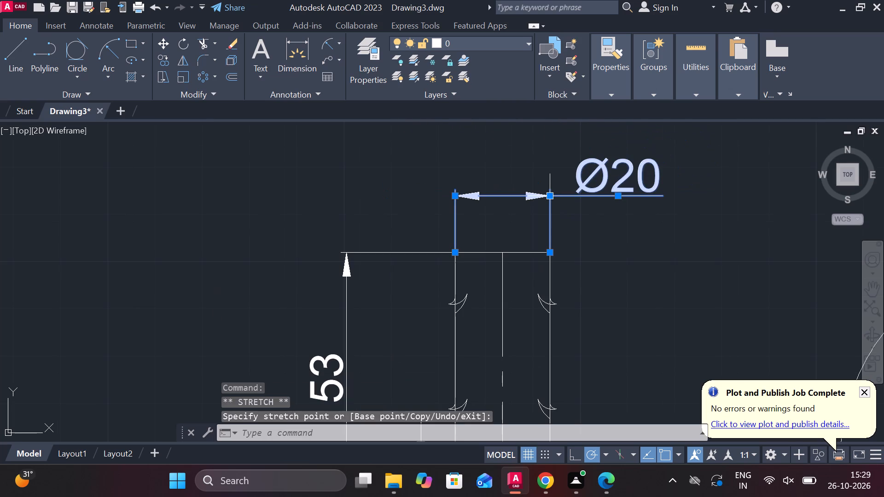
{"action": "left_click", "coordinate": [552, 196]}
{"action": "left_click", "coordinate": [553, 225]}
{"action": "key", "text": "Escape"}
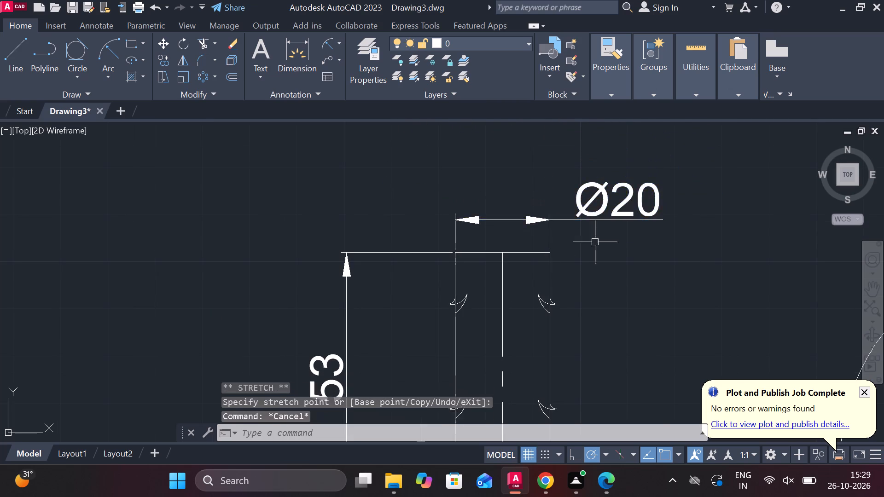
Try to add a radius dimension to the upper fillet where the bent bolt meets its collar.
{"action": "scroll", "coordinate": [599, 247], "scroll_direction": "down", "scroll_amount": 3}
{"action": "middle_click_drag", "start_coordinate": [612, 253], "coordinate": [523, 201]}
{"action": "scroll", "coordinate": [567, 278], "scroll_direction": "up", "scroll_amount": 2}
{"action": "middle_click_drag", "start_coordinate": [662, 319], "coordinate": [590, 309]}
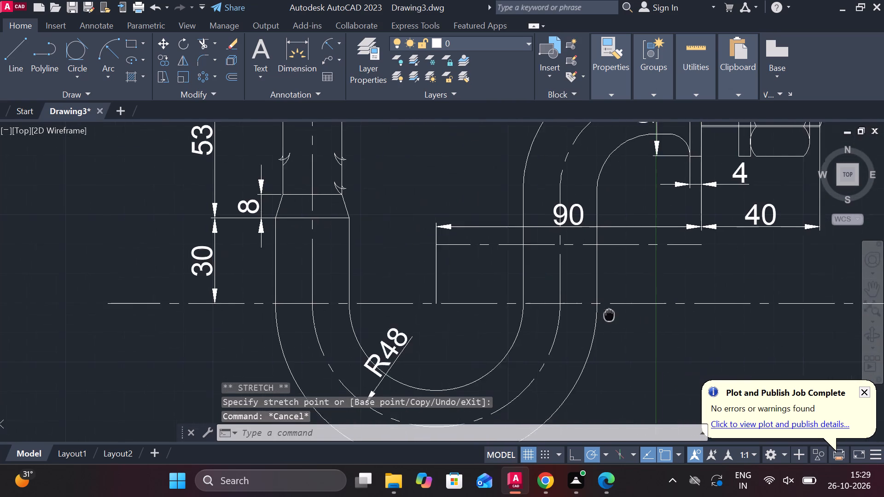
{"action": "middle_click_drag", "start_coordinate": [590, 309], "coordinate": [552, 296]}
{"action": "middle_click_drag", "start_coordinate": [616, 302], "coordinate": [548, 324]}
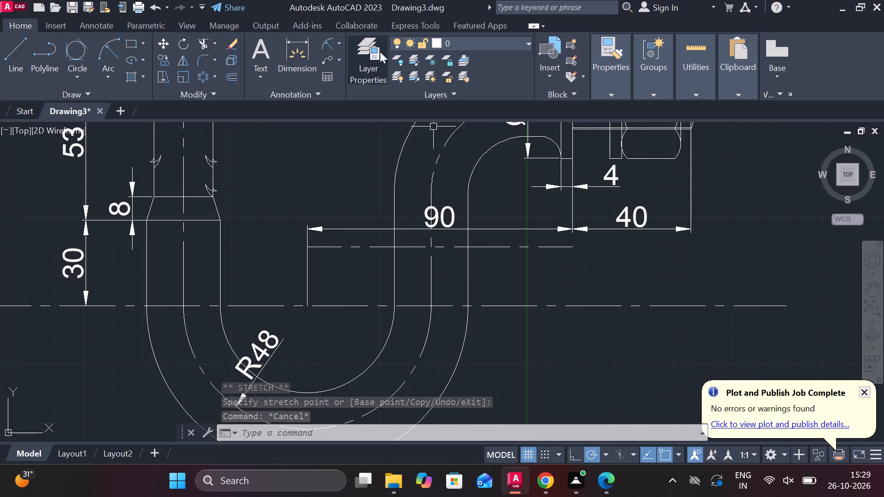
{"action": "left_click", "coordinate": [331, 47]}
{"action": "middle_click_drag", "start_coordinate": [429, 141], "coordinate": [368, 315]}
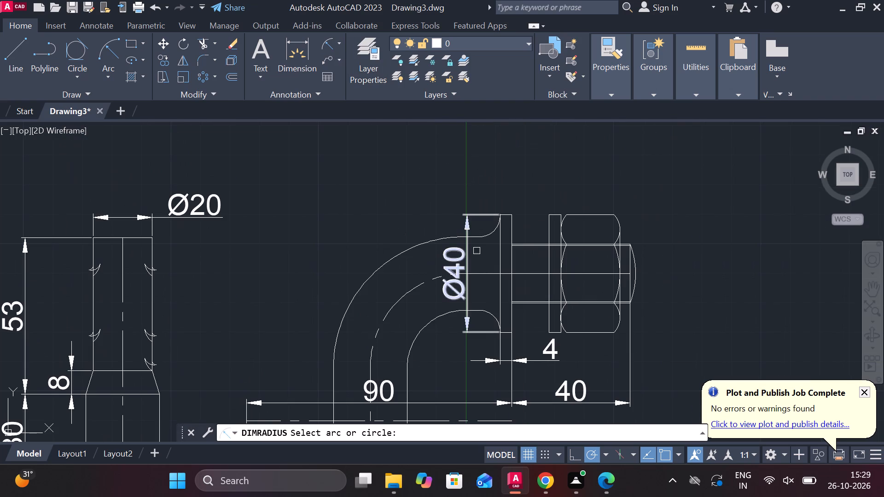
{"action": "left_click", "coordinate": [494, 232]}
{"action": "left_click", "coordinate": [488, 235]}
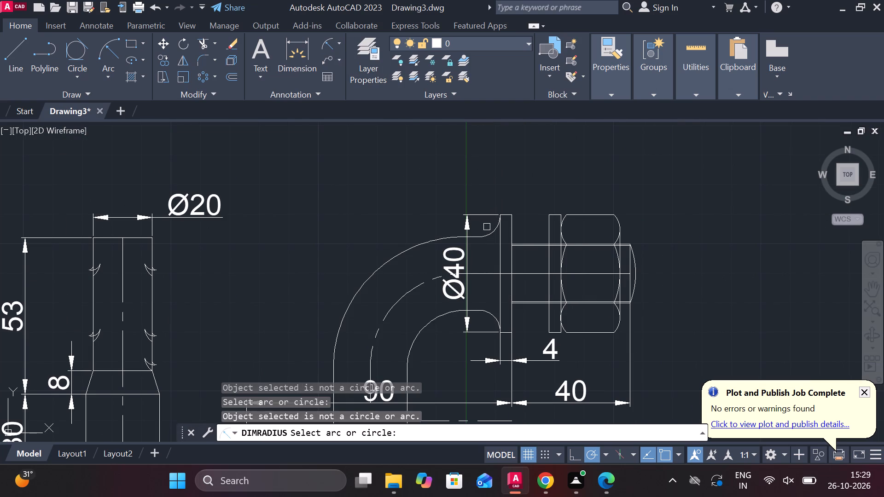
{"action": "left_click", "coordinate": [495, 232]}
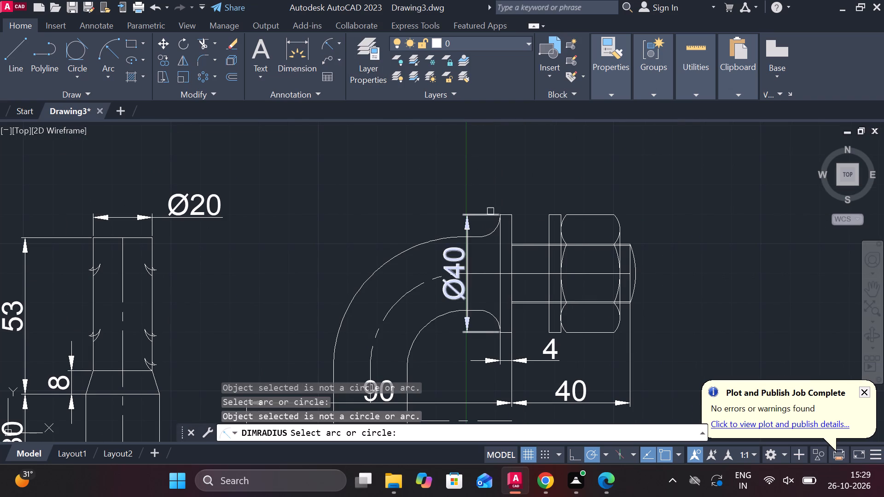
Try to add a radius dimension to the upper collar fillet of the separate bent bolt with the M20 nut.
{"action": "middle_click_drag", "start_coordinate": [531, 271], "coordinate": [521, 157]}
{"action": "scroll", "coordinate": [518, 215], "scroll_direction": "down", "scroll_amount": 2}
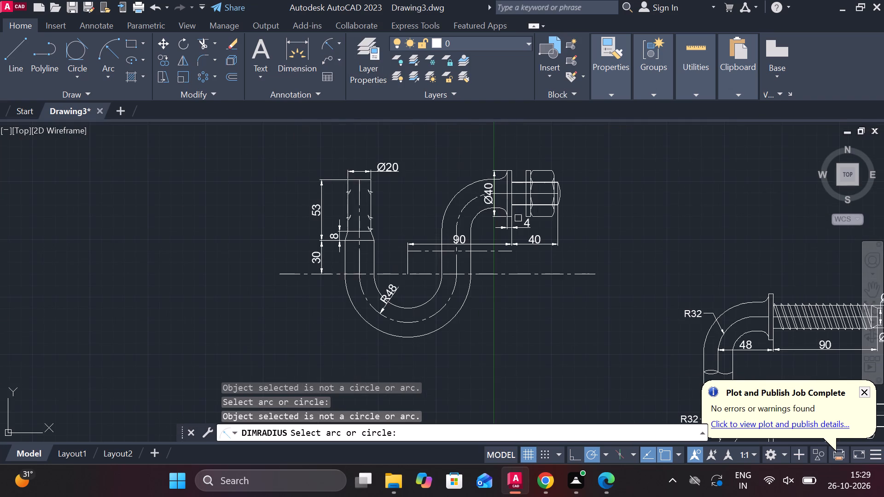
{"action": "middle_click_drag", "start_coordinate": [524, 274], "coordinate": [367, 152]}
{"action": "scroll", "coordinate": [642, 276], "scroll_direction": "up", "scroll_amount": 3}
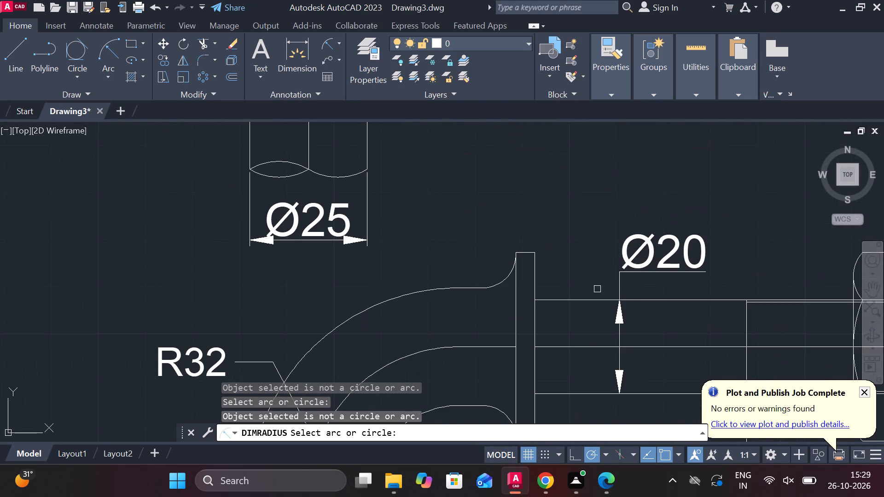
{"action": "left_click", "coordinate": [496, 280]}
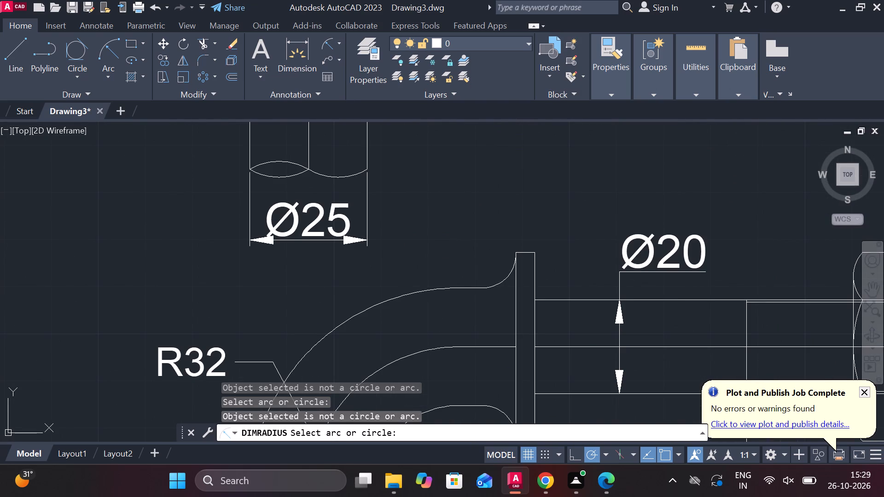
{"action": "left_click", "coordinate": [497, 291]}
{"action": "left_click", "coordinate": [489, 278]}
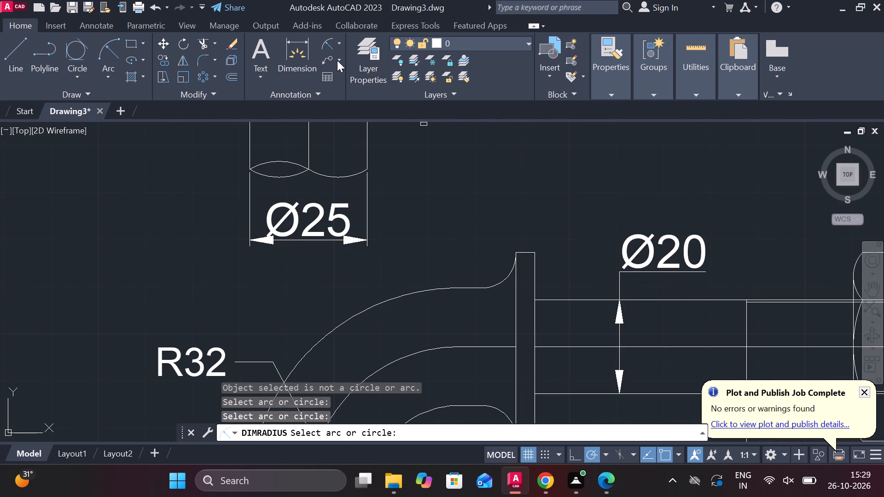
Add a multileader reading R7 at text height 6, pointing to the upper collar fillet of the M20 nut bolt.
{"action": "left_click", "coordinate": [329, 58]}
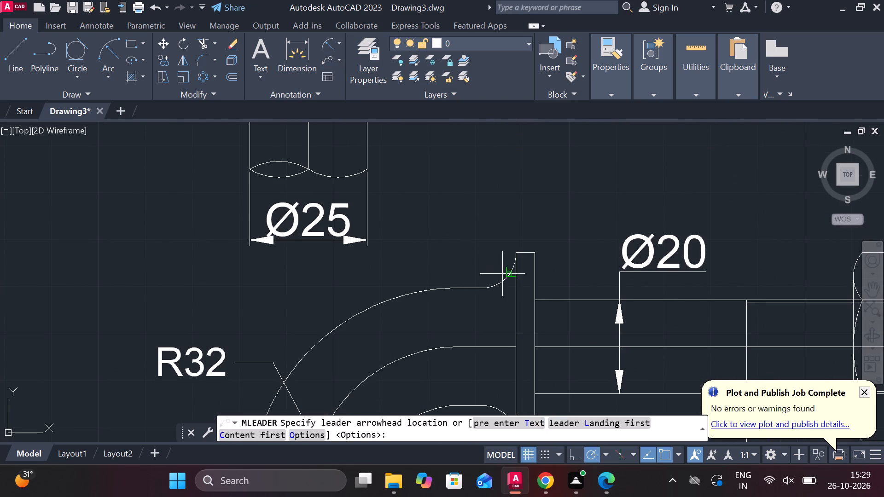
{"action": "left_click", "coordinate": [502, 274]}
{"action": "left_click", "coordinate": [479, 212]}
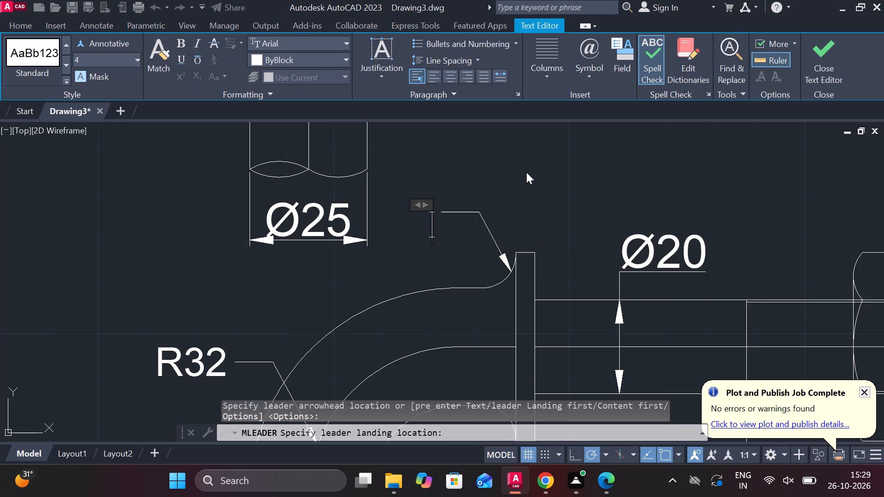
{"action": "type", "text": "R7"}
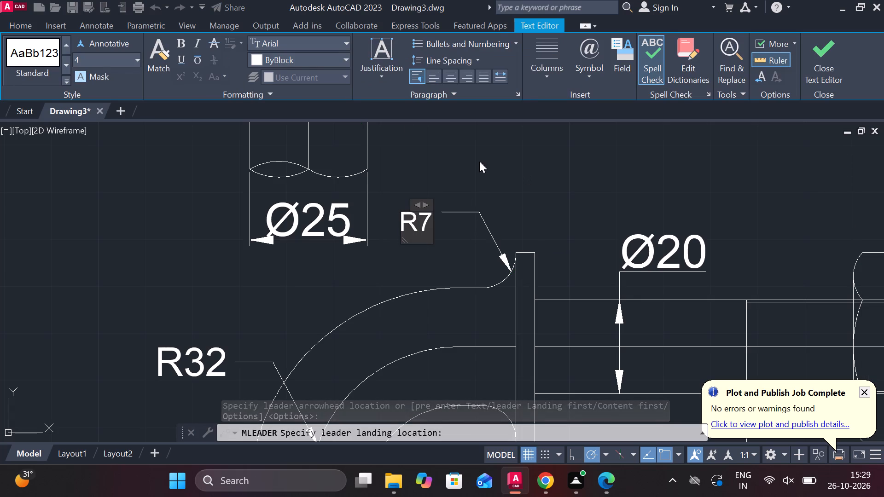
{"action": "left_click", "coordinate": [99, 57]}
{"action": "left_click", "coordinate": [67, 58]}
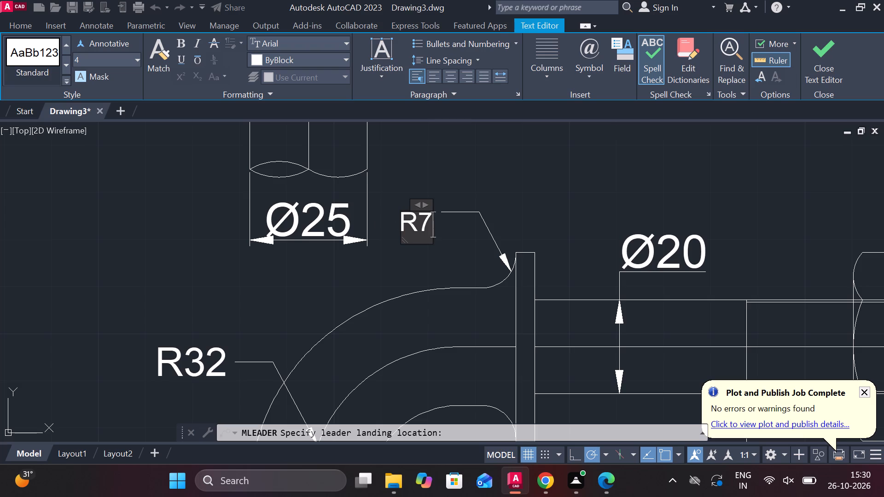
{"action": "left_click_drag", "start_coordinate": [428, 225], "coordinate": [401, 227]}
{"action": "left_click", "coordinate": [95, 59]}
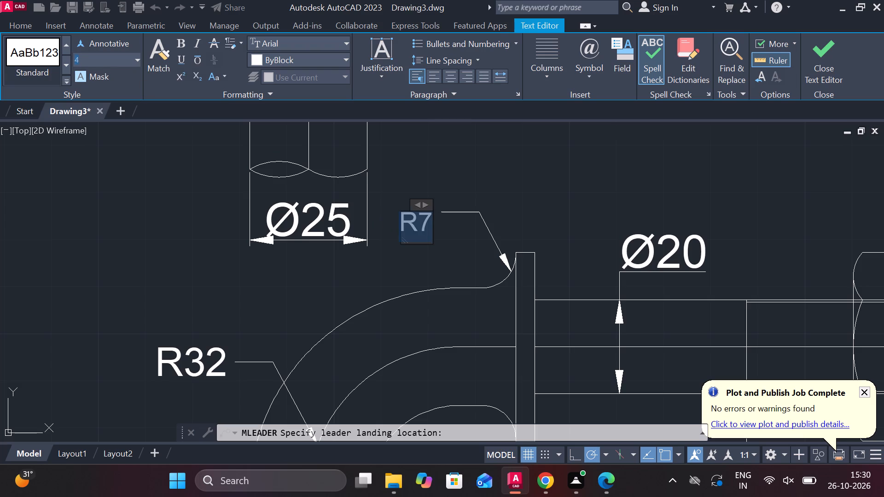
{"action": "key", "text": "6"}
{"action": "key", "text": "Return"}
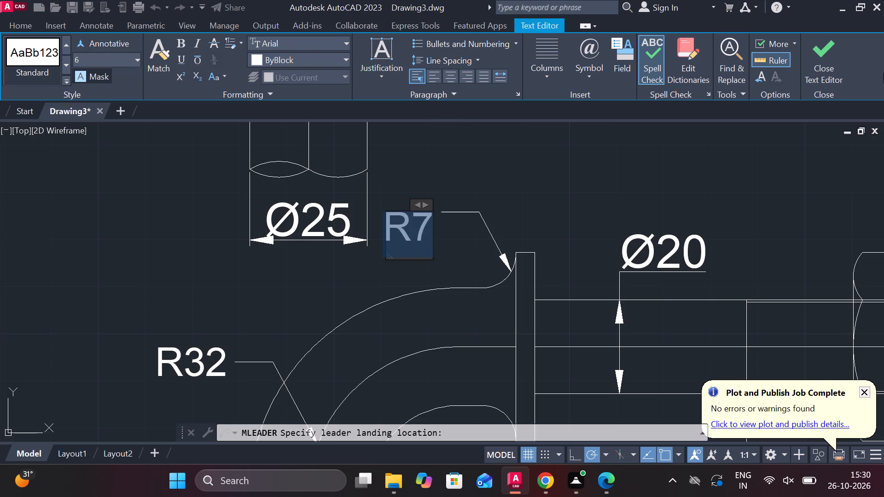
{"action": "left_click", "coordinate": [832, 46]}
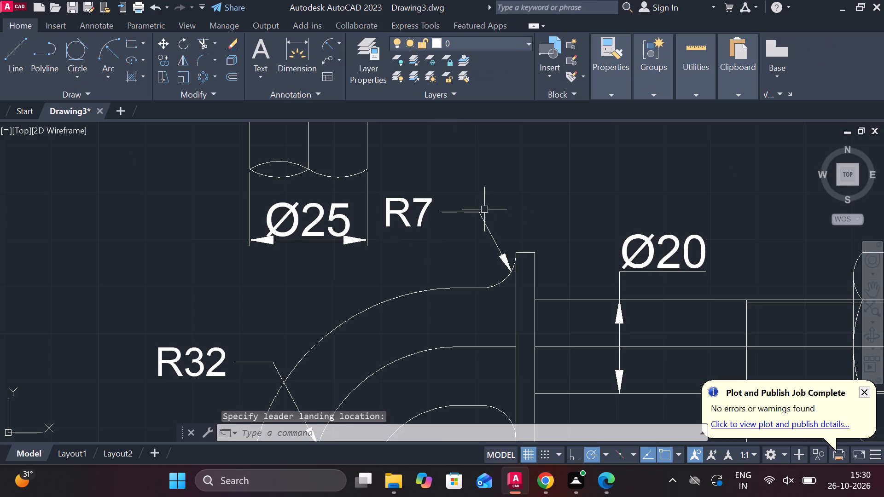
Move the R7 leader's landing point closer to the collar fillet.
{"action": "left_click", "coordinate": [464, 209]}
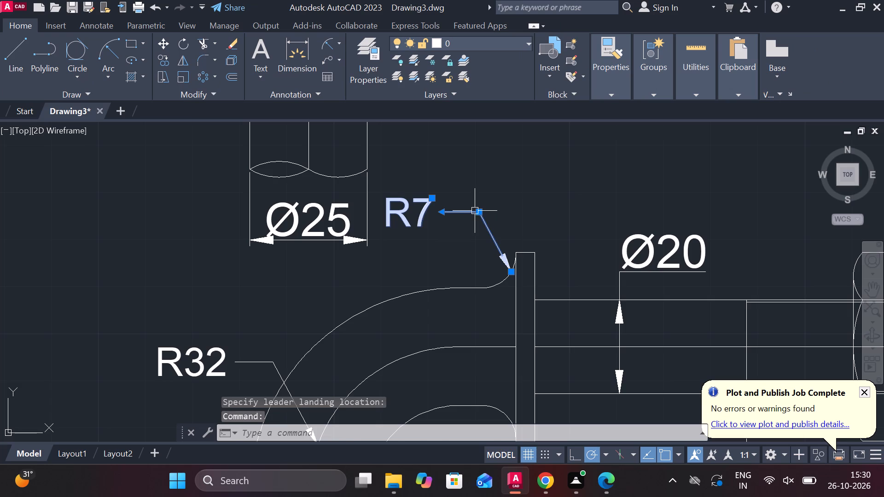
{"action": "left_click", "coordinate": [478, 211]}
{"action": "left_click", "coordinate": [492, 224]}
{"action": "scroll", "coordinate": [518, 222], "scroll_direction": "down", "scroll_amount": 3}
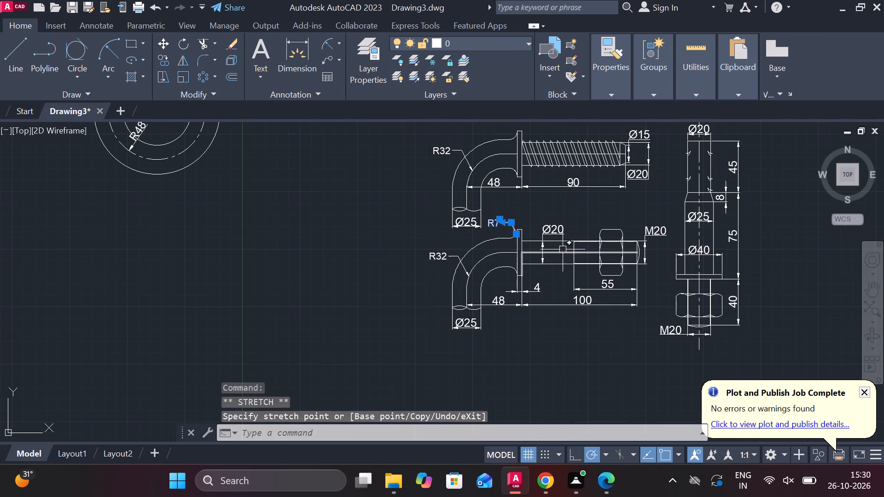
{"action": "key", "text": "Escape"}
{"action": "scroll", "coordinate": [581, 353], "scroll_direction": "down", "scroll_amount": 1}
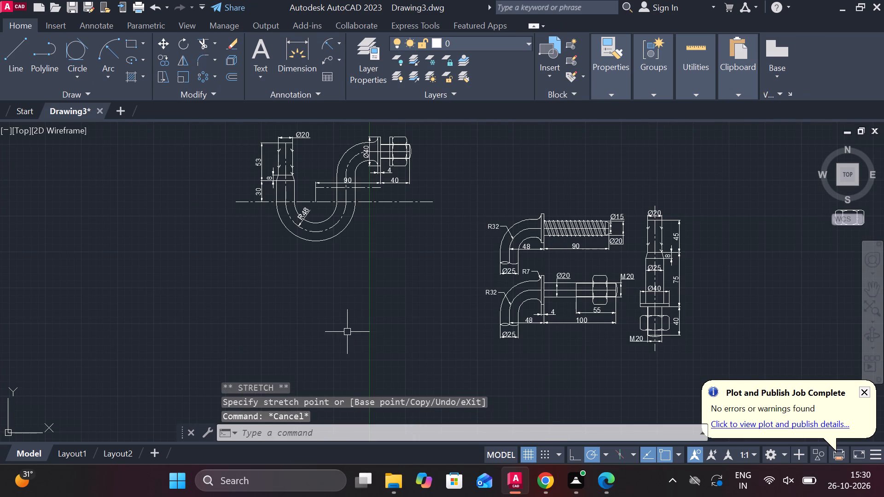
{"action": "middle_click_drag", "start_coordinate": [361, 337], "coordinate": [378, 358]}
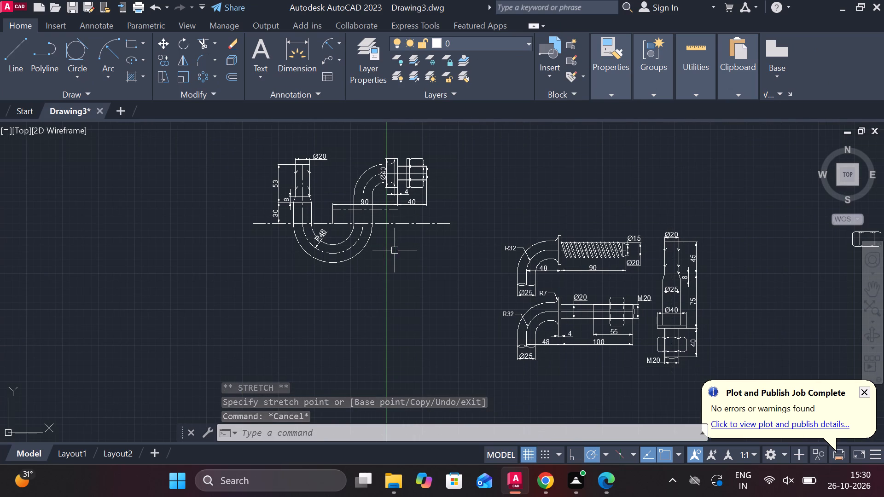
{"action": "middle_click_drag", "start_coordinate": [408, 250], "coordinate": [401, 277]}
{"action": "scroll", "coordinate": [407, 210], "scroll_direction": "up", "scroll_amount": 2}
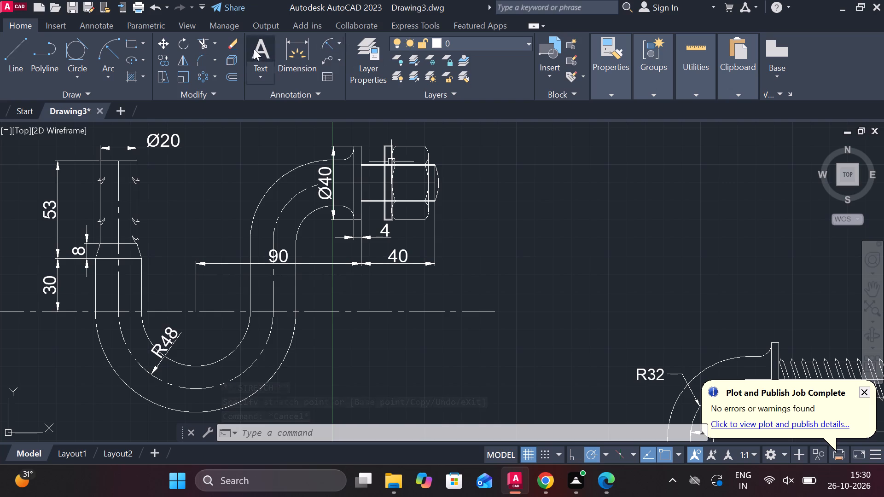
Add a vertical linear dimension from the bolt end's axis to the U-bend's horizontal centreline.
{"action": "left_click", "coordinate": [337, 42]}
{"action": "left_click", "coordinate": [352, 63]}
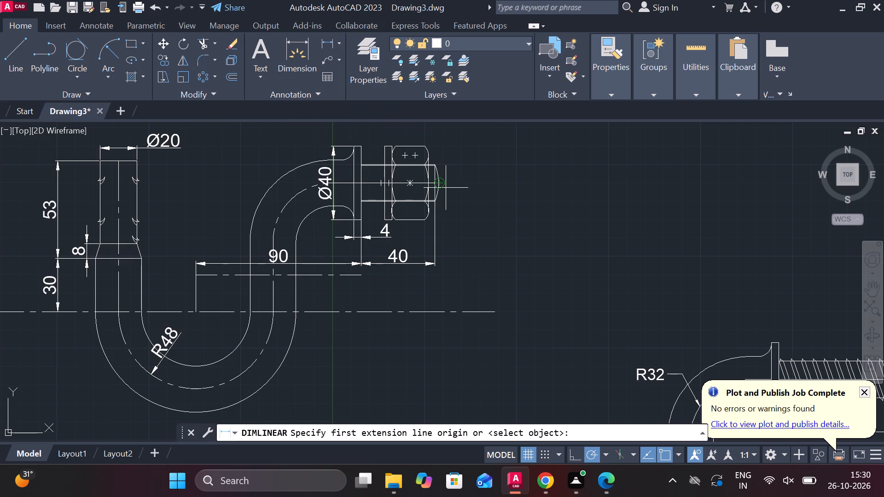
{"action": "left_click", "coordinate": [440, 185]}
{"action": "left_click", "coordinate": [441, 311]}
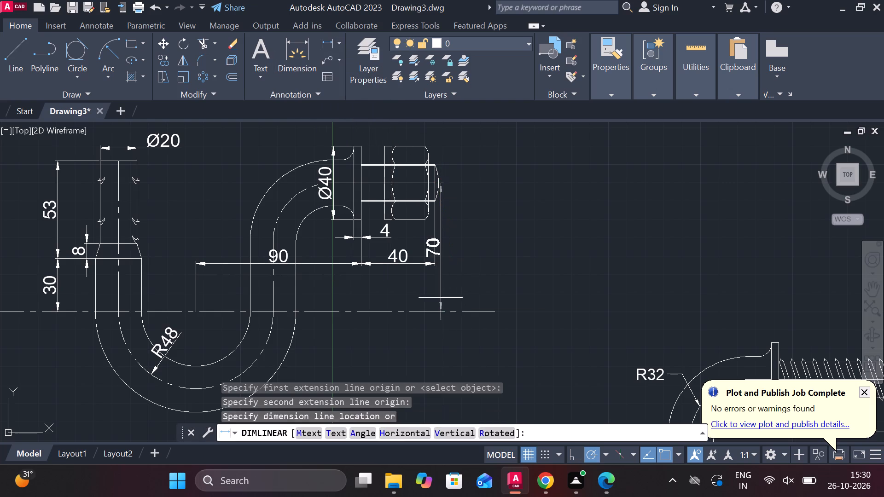
{"action": "left_click", "coordinate": [461, 269]}
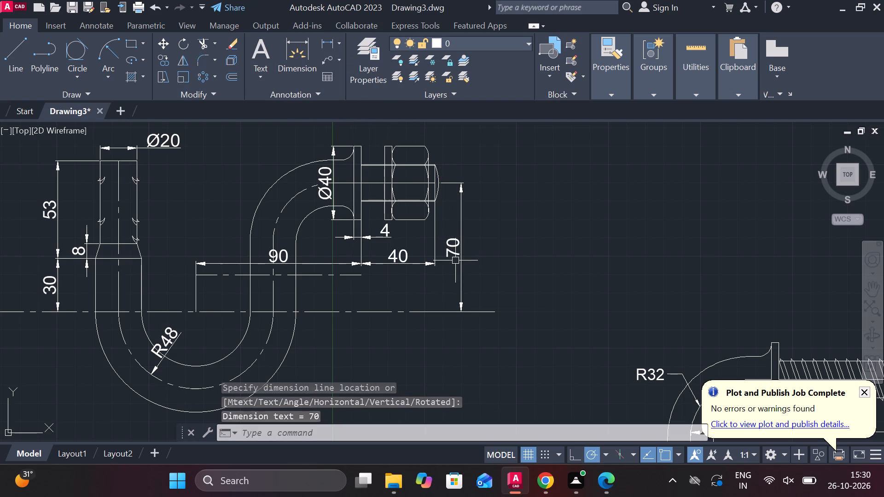
Add a vertical linear dimension across the bolt's shank at its domed end, beyond the nut.
{"action": "left_click", "coordinate": [328, 41]}
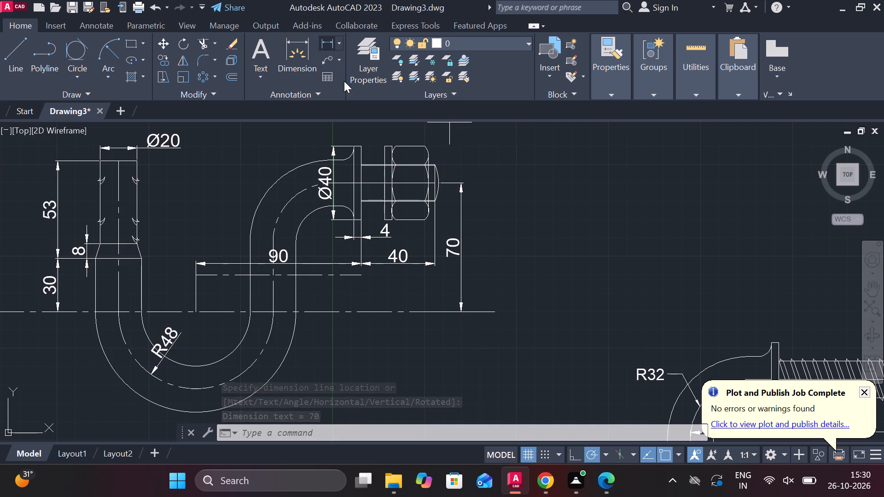
{"action": "scroll", "coordinate": [409, 169], "scroll_direction": "up", "scroll_amount": 2}
{"action": "scroll", "coordinate": [474, 159], "scroll_direction": "up", "scroll_amount": 3}
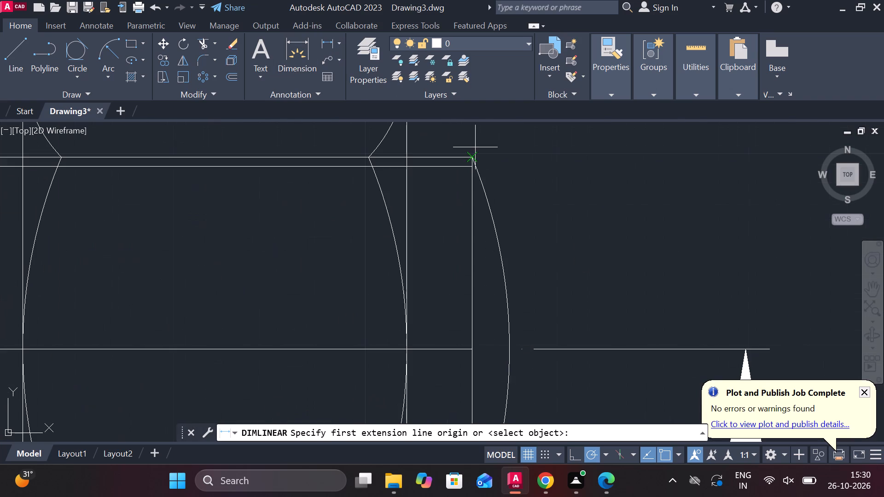
{"action": "left_click", "coordinate": [473, 155]}
{"action": "scroll", "coordinate": [477, 170], "scroll_direction": "down", "scroll_amount": 2}
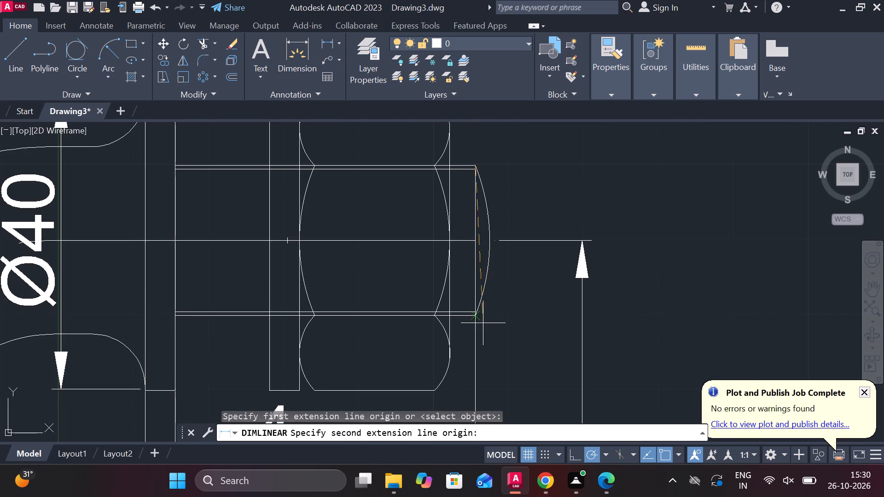
{"action": "left_click", "coordinate": [479, 319]}
{"action": "left_click", "coordinate": [666, 284]}
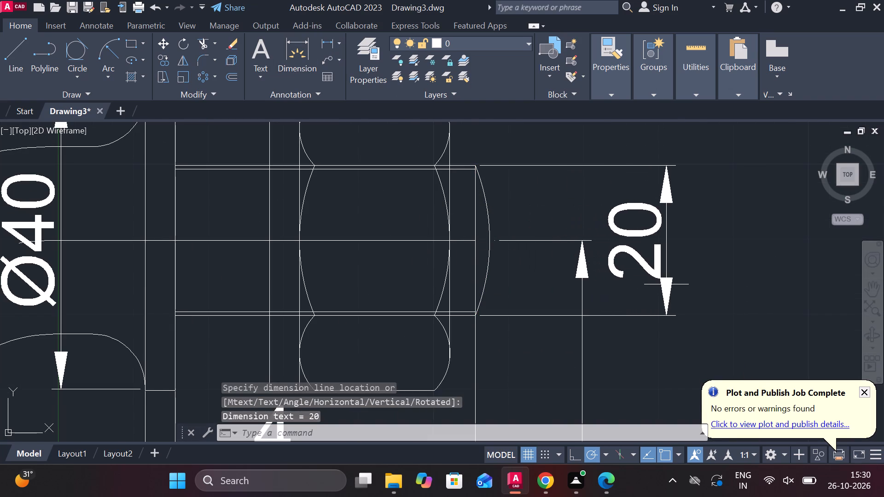
Add an aligned dimension across the rod thickness at the lower U-bend, between the inner and outer arcs.
{"action": "scroll", "coordinate": [672, 292], "scroll_direction": "down", "scroll_amount": 2}
{"action": "middle_click_drag", "start_coordinate": [668, 307], "coordinate": [642, 263]}
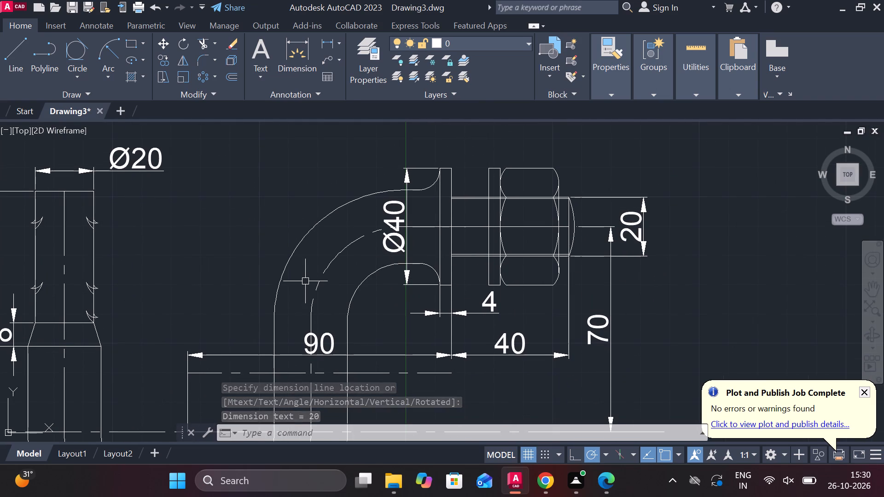
{"action": "middle_click_drag", "start_coordinate": [275, 283], "coordinate": [451, 176]}
{"action": "scroll", "coordinate": [468, 192], "scroll_direction": "down", "scroll_amount": 2}
{"action": "scroll", "coordinate": [432, 212], "scroll_direction": "up", "scroll_amount": 2}
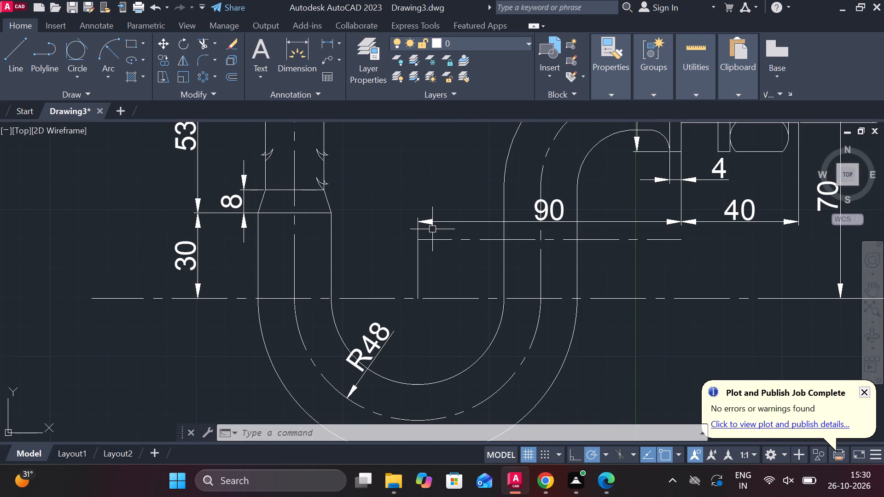
{"action": "left_click", "coordinate": [341, 41]}
{"action": "left_click", "coordinate": [360, 99]}
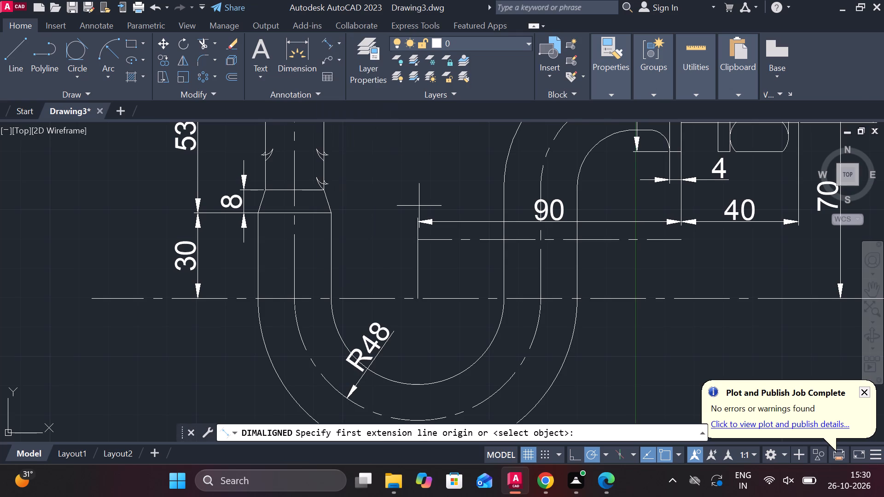
{"action": "middle_click_drag", "start_coordinate": [419, 207], "coordinate": [381, 91]}
{"action": "left_click", "coordinate": [434, 248]}
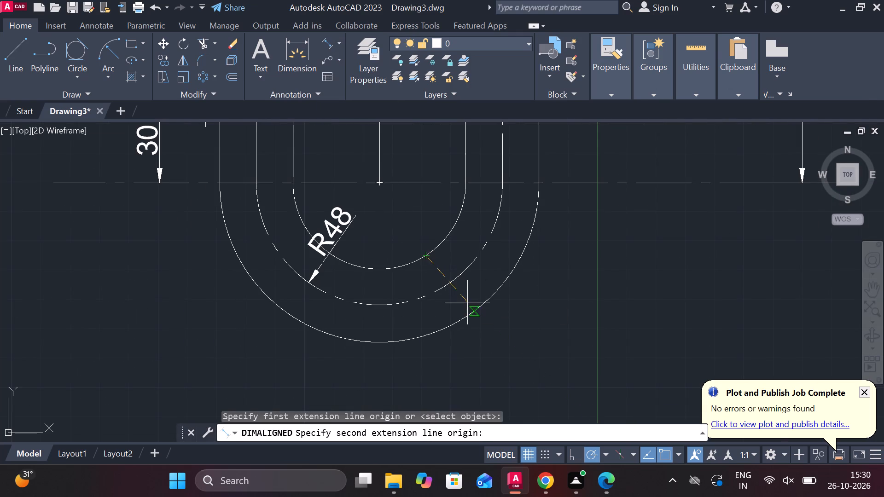
{"action": "left_click", "coordinate": [467, 305]}
{"action": "left_click", "coordinate": [475, 306]}
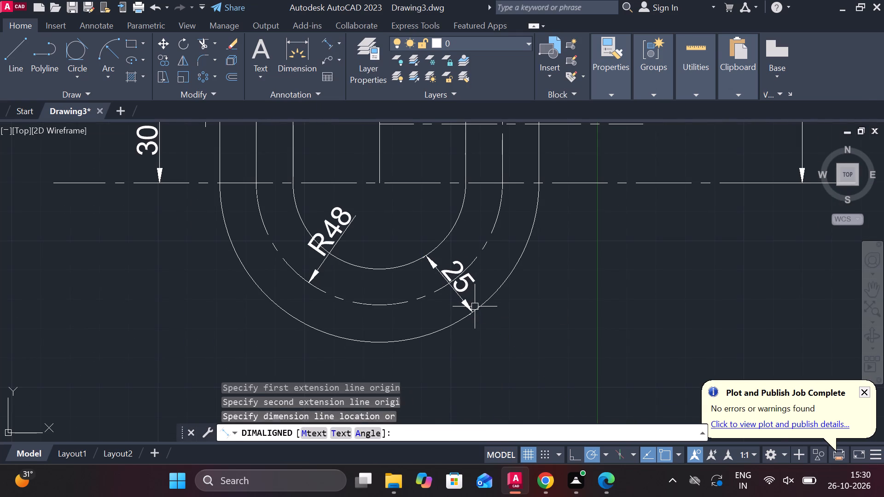
Prefix the U-bend's rod thickness dimension with the diameter symbol so it reads Ø25.
{"action": "double_click", "coordinate": [470, 291]}
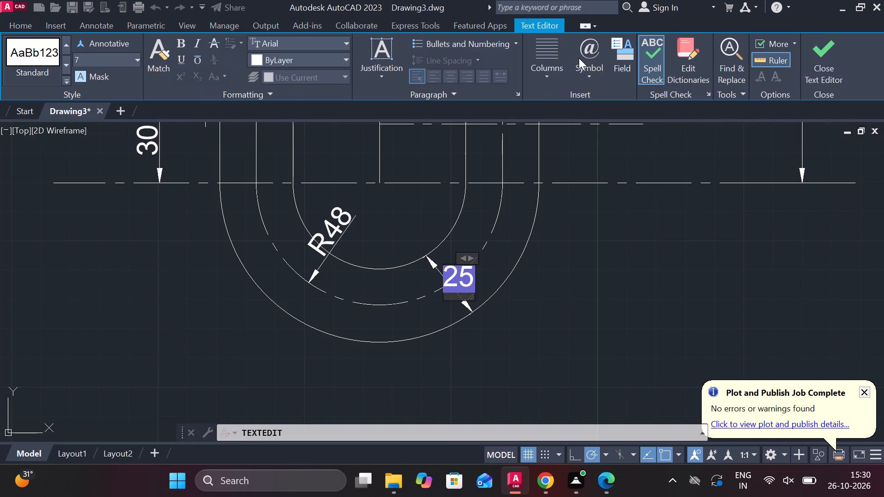
{"action": "left_click", "coordinate": [584, 76]}
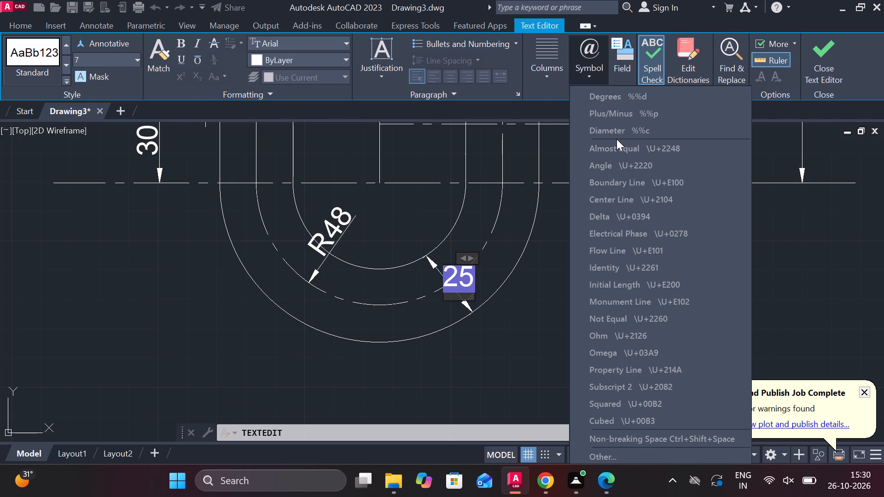
{"action": "left_click", "coordinate": [603, 128]}
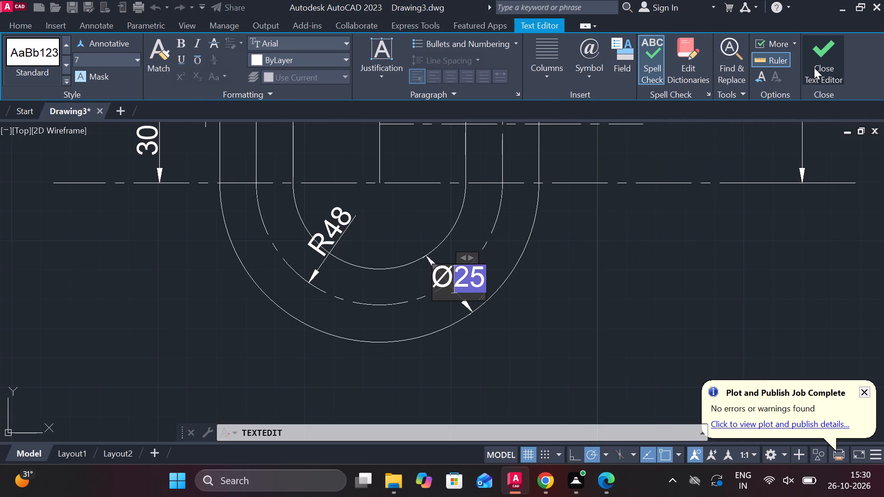
{"action": "left_click", "coordinate": [814, 68]}
{"action": "key", "text": "Escape"}
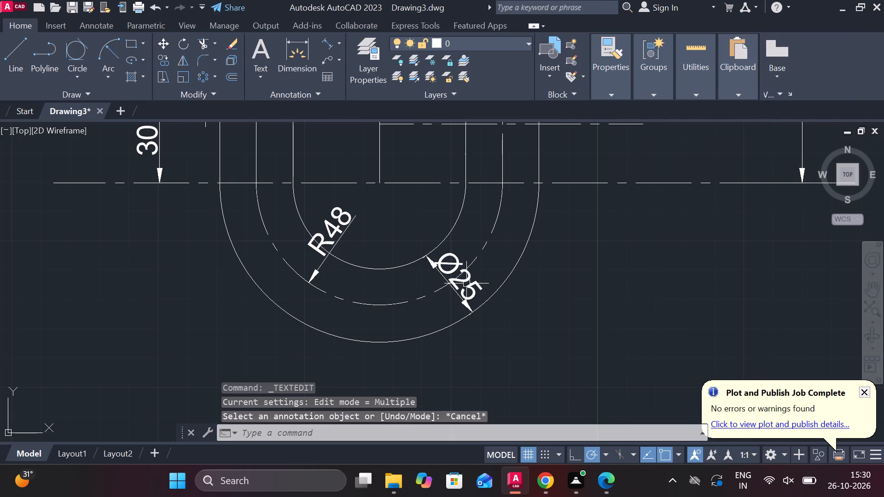
Erase the two stray nut outlines lying away from the bolt views.
{"action": "scroll", "coordinate": [554, 281], "scroll_direction": "down", "scroll_amount": 3}
{"action": "middle_click_drag", "start_coordinate": [539, 280], "coordinate": [346, 252]}
{"action": "middle_click_drag", "start_coordinate": [351, 245], "coordinate": [307, 298]}
{"action": "middle_click_drag", "start_coordinate": [672, 317], "coordinate": [244, 228]}
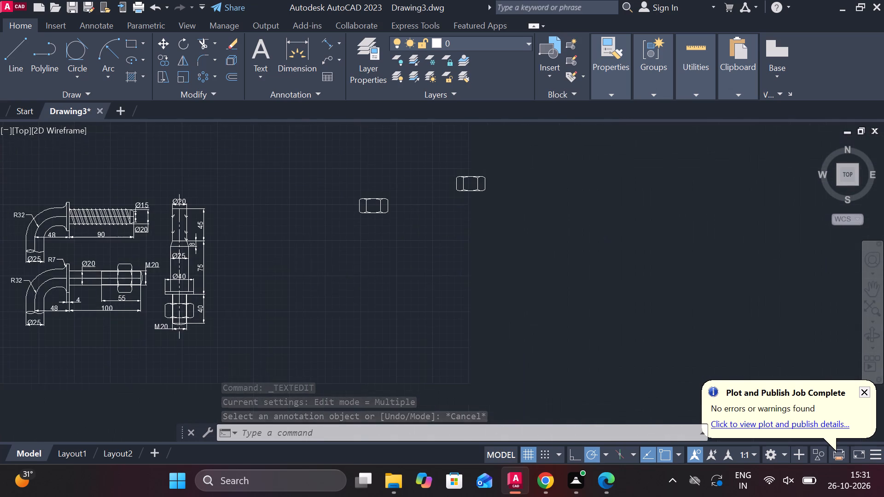
{"action": "left_click_drag", "start_coordinate": [551, 277], "coordinate": [513, 216]}
{"action": "left_click", "coordinate": [285, 163]}
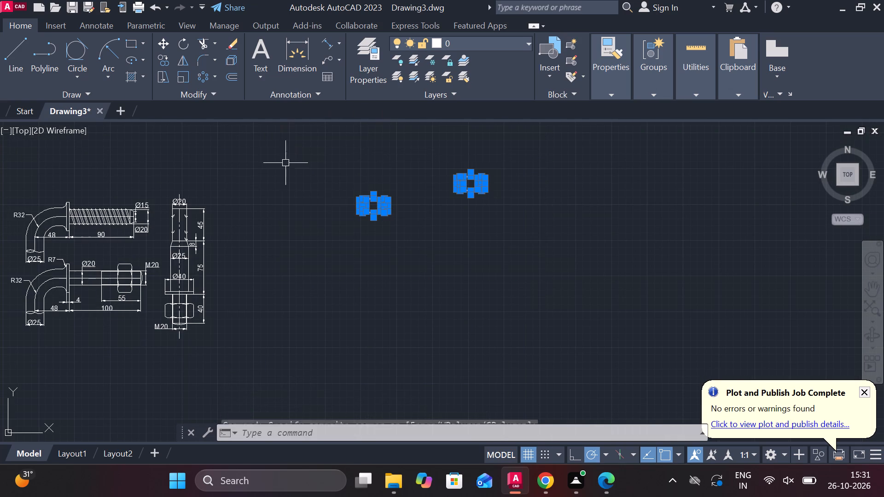
{"action": "type", "text": "E"}
{"action": "key", "text": "space"}
Examine the dimensions and notes on the separate bolt views and the main U-bend bolt.
{"action": "scroll", "coordinate": [339, 238], "scroll_direction": "down", "scroll_amount": 1}
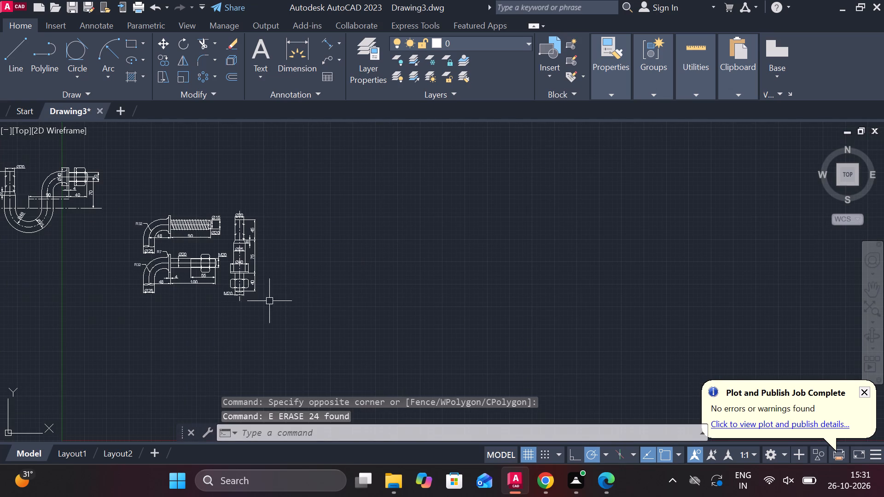
{"action": "scroll", "coordinate": [288, 279], "scroll_direction": "up", "scroll_amount": 2}
{"action": "middle_click_drag", "start_coordinate": [282, 291], "coordinate": [599, 355]}
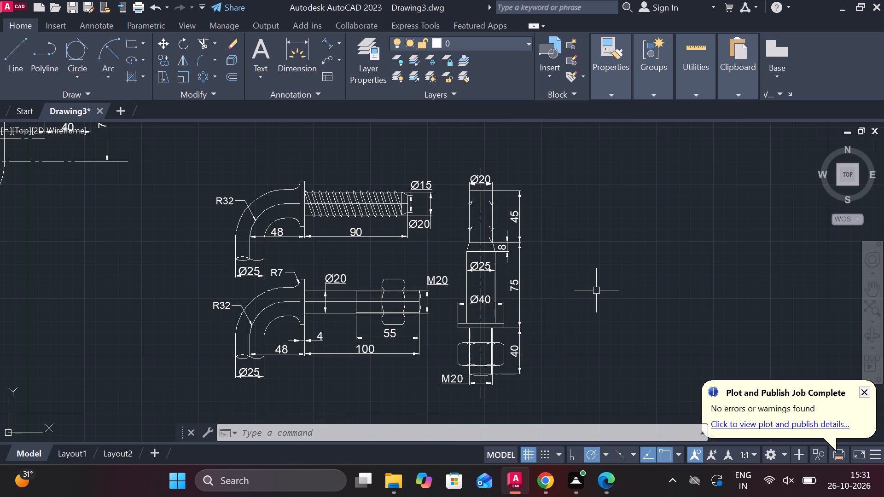
{"action": "middle_click_drag", "start_coordinate": [380, 286], "coordinate": [395, 287]}
{"action": "scroll", "coordinate": [412, 265], "scroll_direction": "up", "scroll_amount": 1}
{"action": "scroll", "coordinate": [412, 265], "scroll_direction": "down", "scroll_amount": 3}
{"action": "scroll", "coordinate": [302, 217], "scroll_direction": "up", "scroll_amount": 3}
{"action": "middle_click_drag", "start_coordinate": [302, 214], "coordinate": [426, 355]}
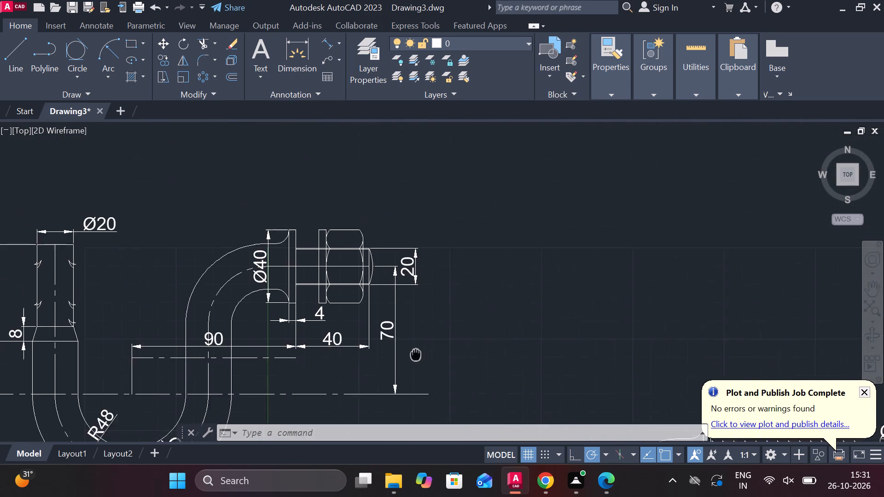
Add a multileader reading 3 at text height 10, pointing to the top edge of the U-bend bolt's nut.
{"action": "left_click", "coordinate": [339, 39]}
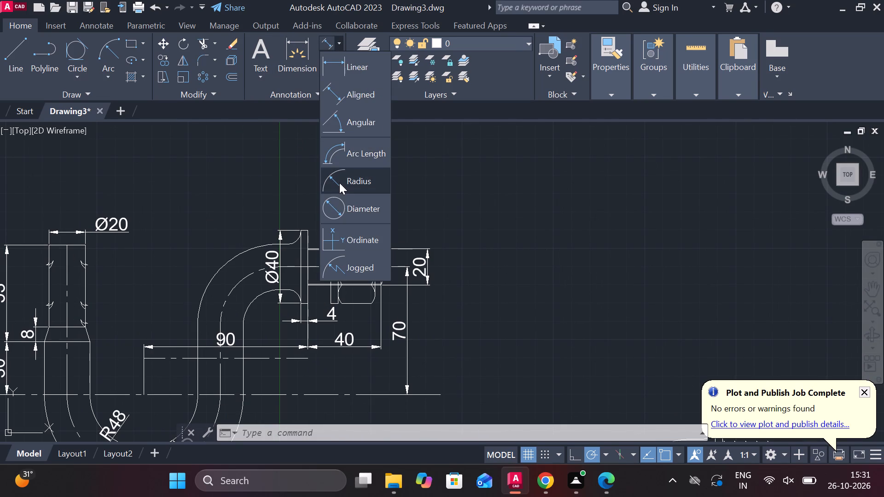
{"action": "left_click", "coordinate": [414, 146]}
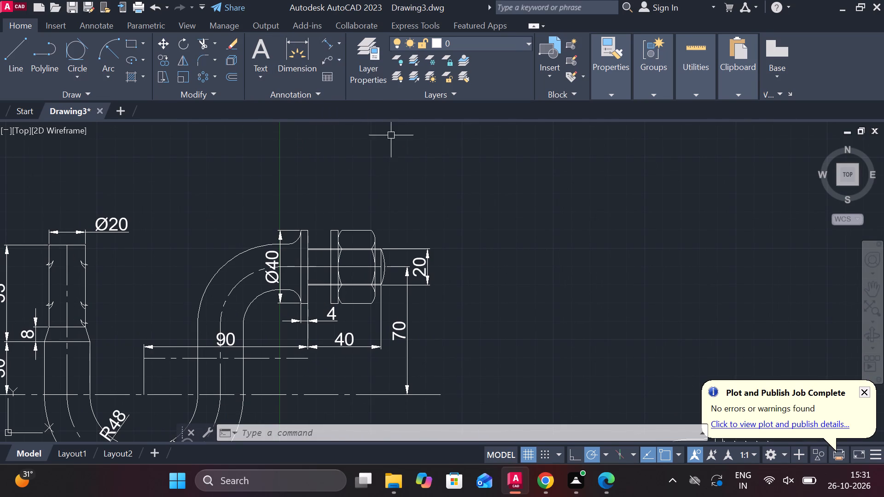
{"action": "left_click", "coordinate": [326, 60]}
{"action": "scroll", "coordinate": [371, 202], "scroll_direction": "up", "scroll_amount": 1}
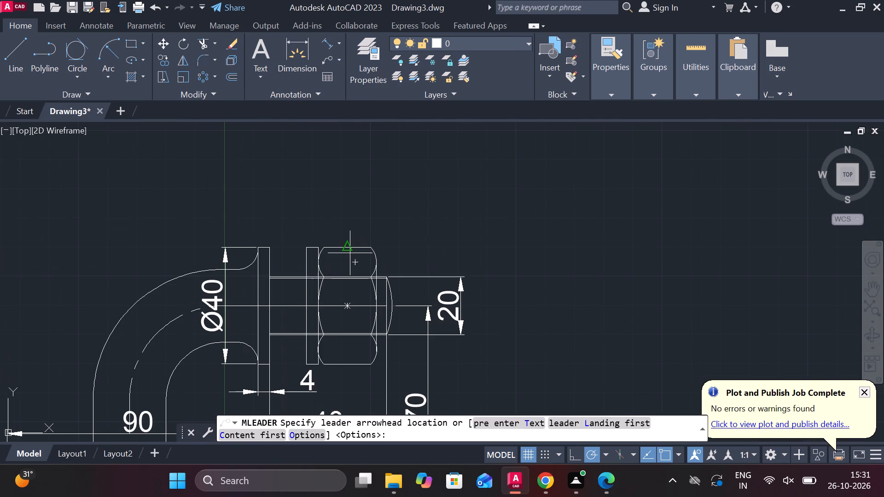
{"action": "left_click", "coordinate": [354, 252]}
{"action": "left_click", "coordinate": [399, 197]}
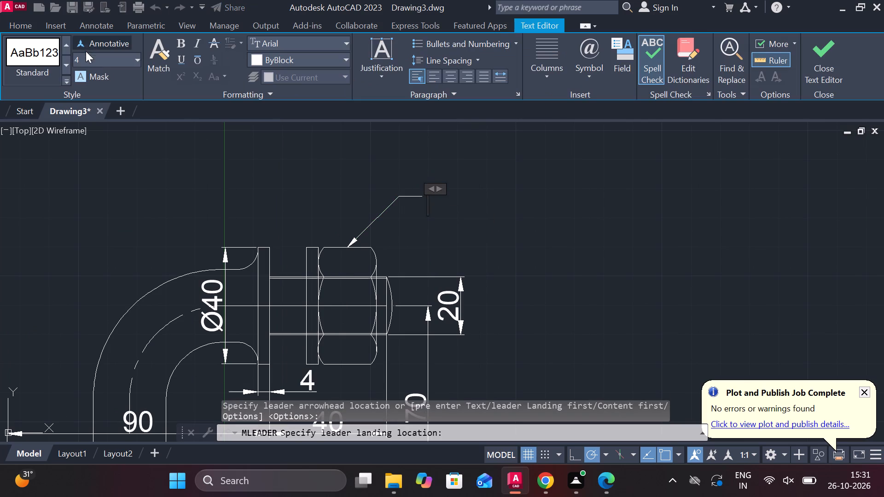
{"action": "left_click", "coordinate": [85, 55]}
{"action": "type", "text": "10"}
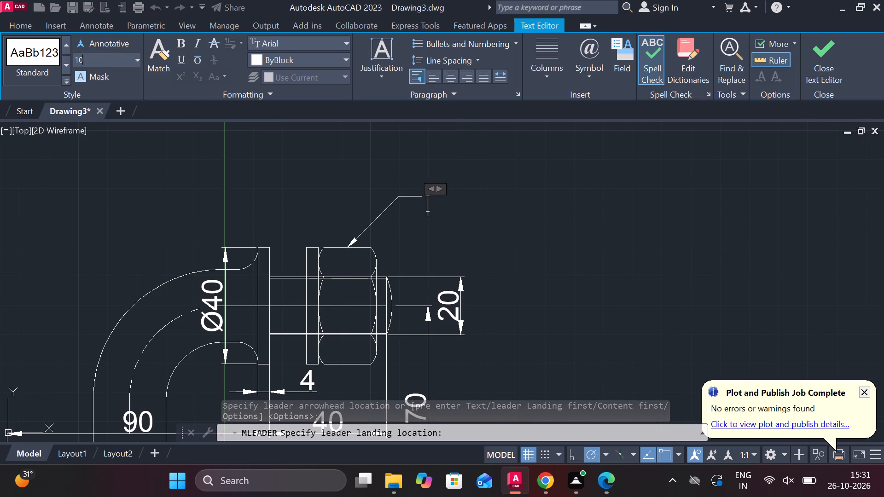
{"action": "key", "text": "Return"}
{"action": "key", "text": "3"}
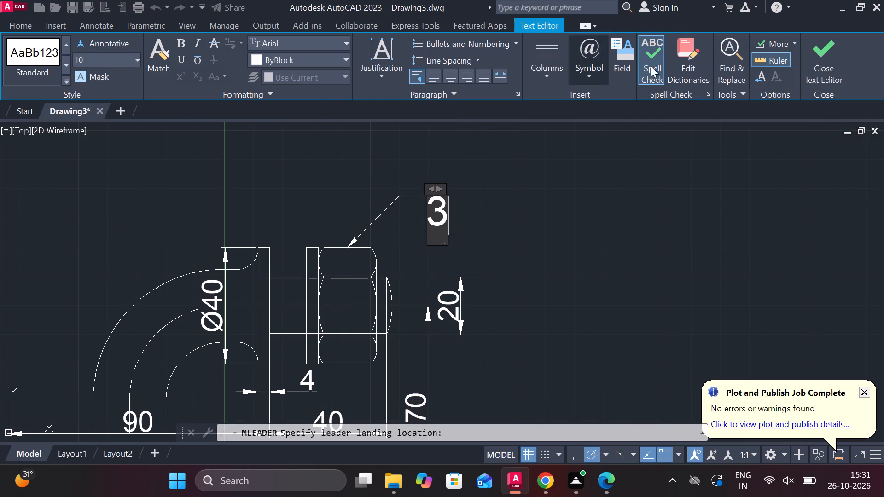
{"action": "left_click", "coordinate": [811, 64]}
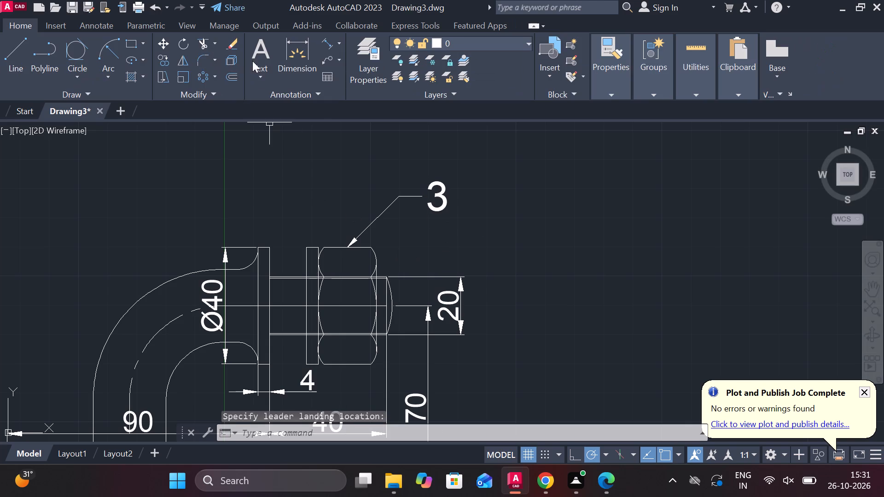
Add a multileader reading 2 at text height 10, pointing to the top edge of the U-bend bolt's washer.
{"action": "left_click", "coordinate": [330, 56]}
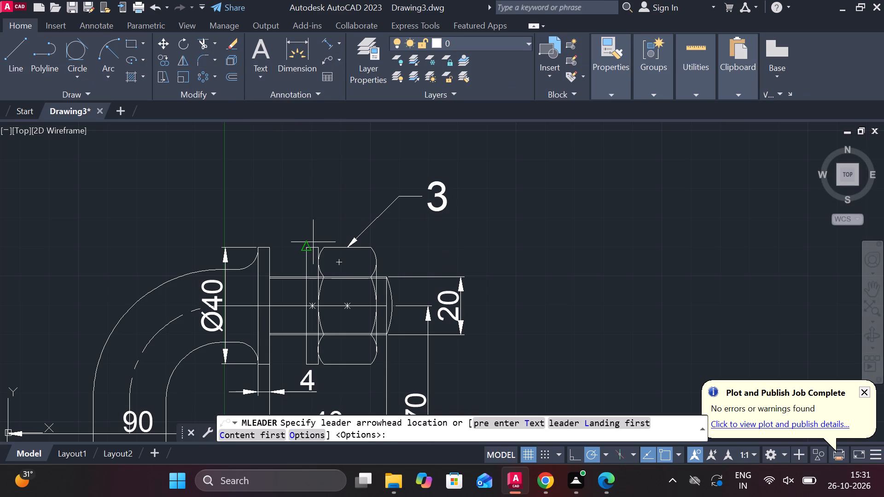
{"action": "left_click", "coordinate": [310, 247]}
{"action": "left_click", "coordinate": [354, 175]}
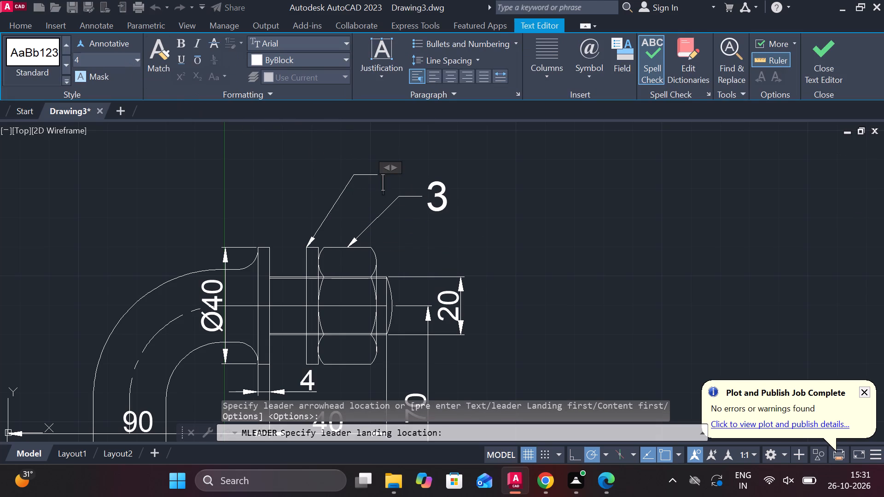
{"action": "left_click", "coordinate": [121, 57]}
{"action": "key", "text": "6"}
{"action": "key", "text": "Return"}
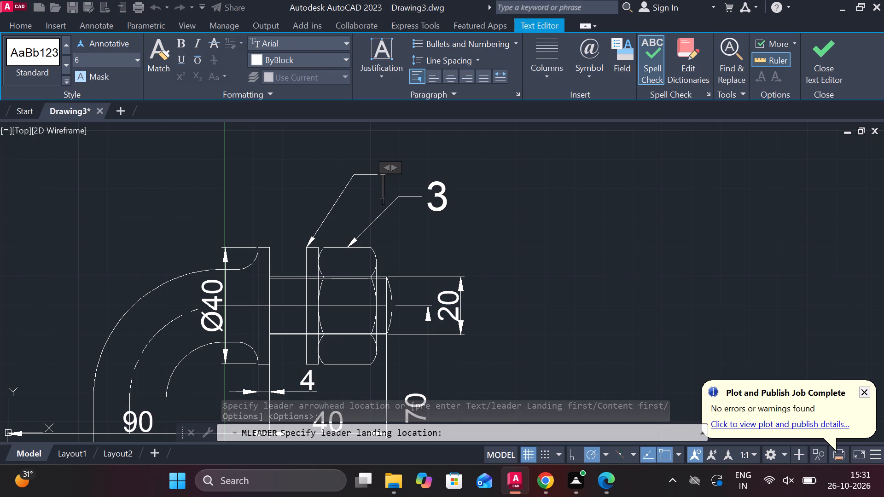
{"action": "key", "text": "2"}
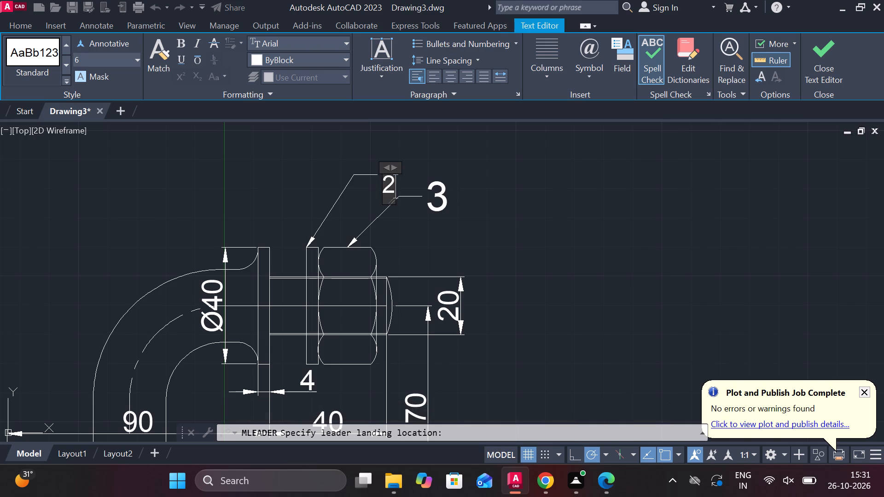
{"action": "key", "text": "BackSpace"}
{"action": "key", "text": "BackSpace"}
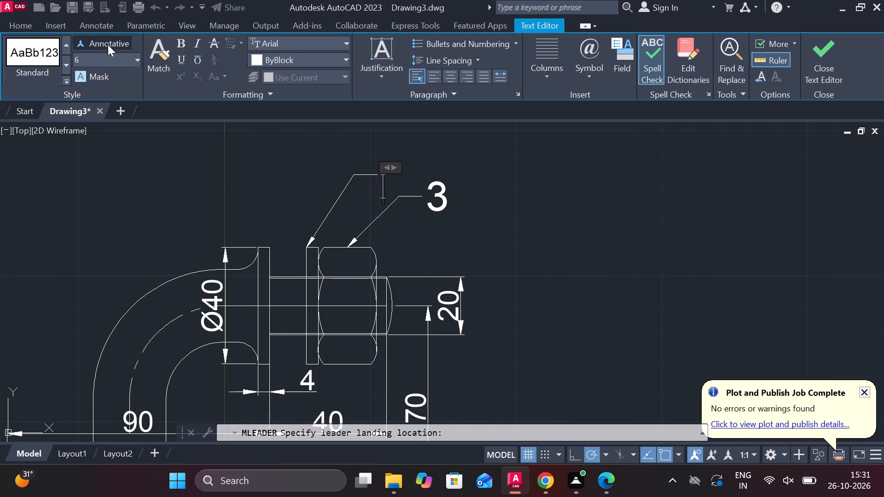
{"action": "left_click", "coordinate": [106, 63]}
{"action": "type", "text": "10"}
{"action": "key", "text": "Return"}
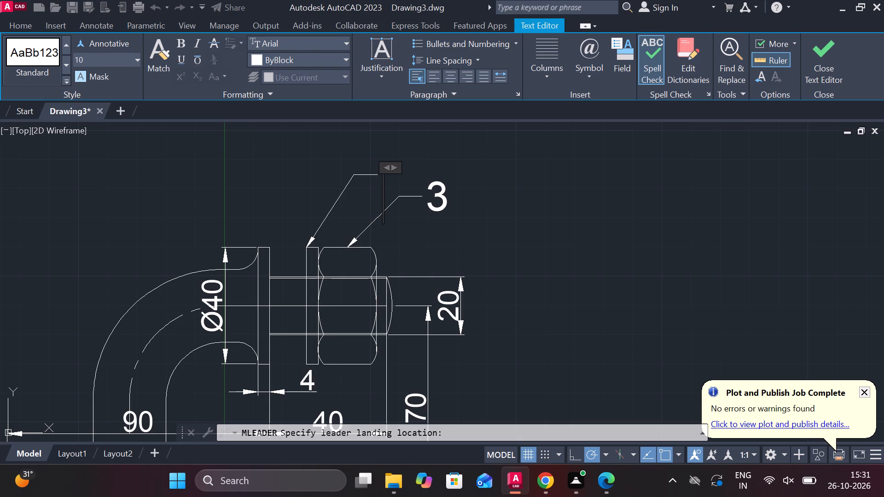
{"action": "key", "text": "2"}
{"action": "left_click", "coordinate": [837, 71]}
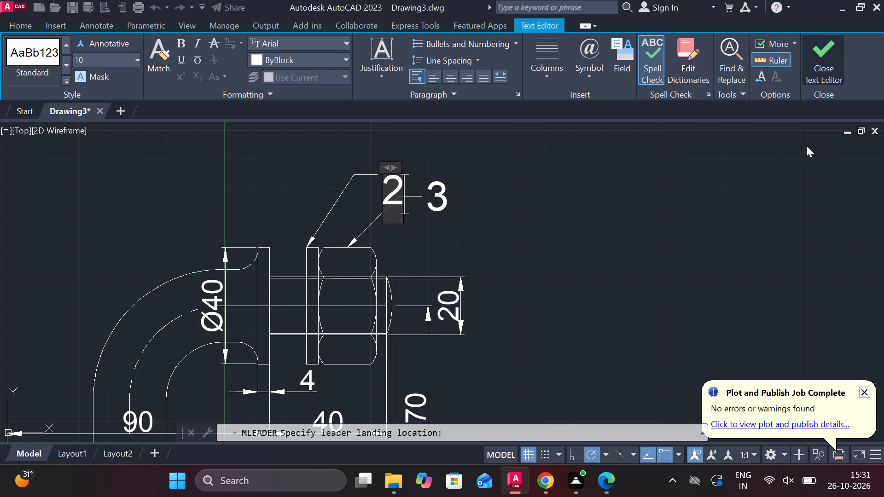
Move the landing of leader 2 to just above the washer, level with leader 3.
{"action": "middle_click_drag", "start_coordinate": [469, 202], "coordinate": [582, 238]}
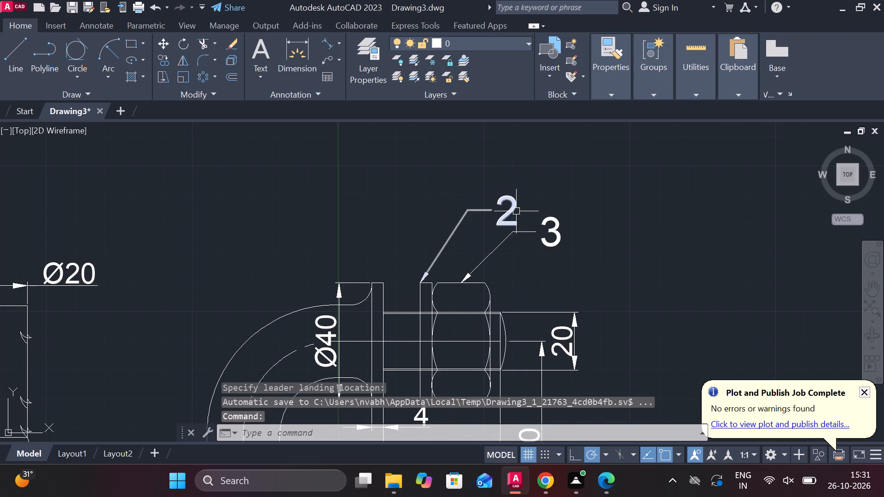
{"action": "left_click", "coordinate": [514, 210]}
{"action": "left_click", "coordinate": [465, 211]}
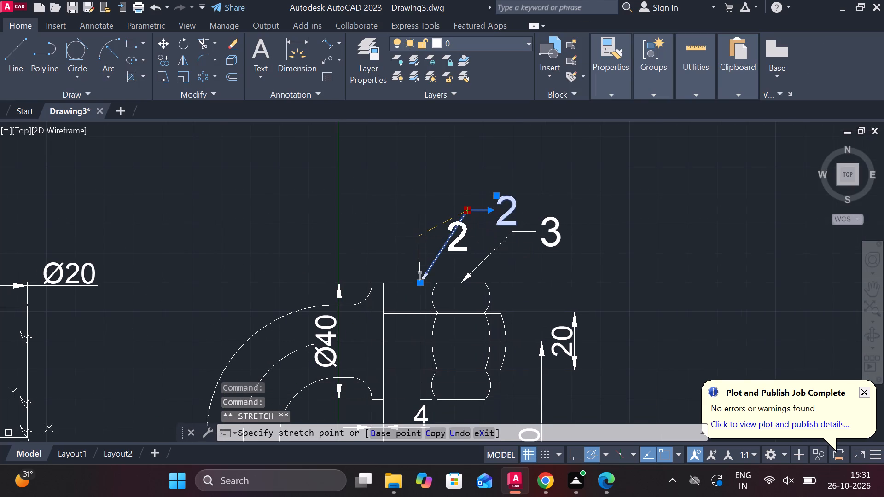
{"action": "left_click", "coordinate": [417, 232]}
{"action": "key", "text": "Escape"}
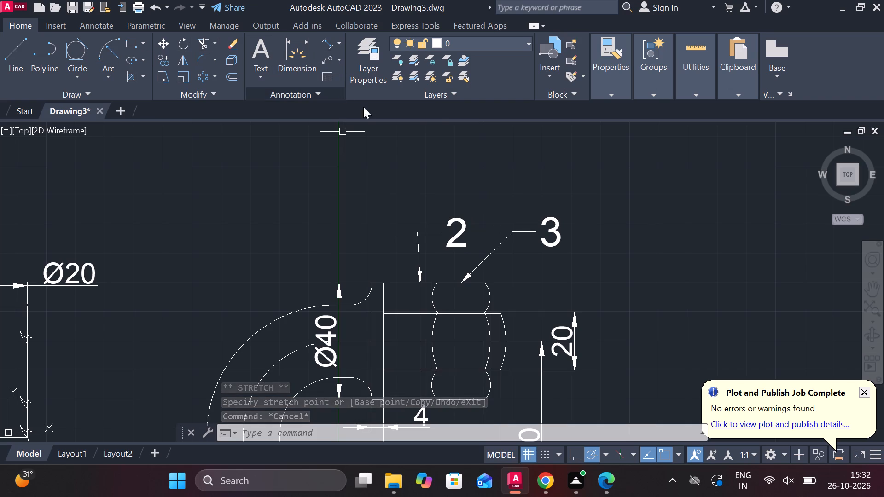
Add a multileader reading 1 at text height 10, pointing to the outer curve of the bolt's upper bend.
{"action": "left_click", "coordinate": [321, 58]}
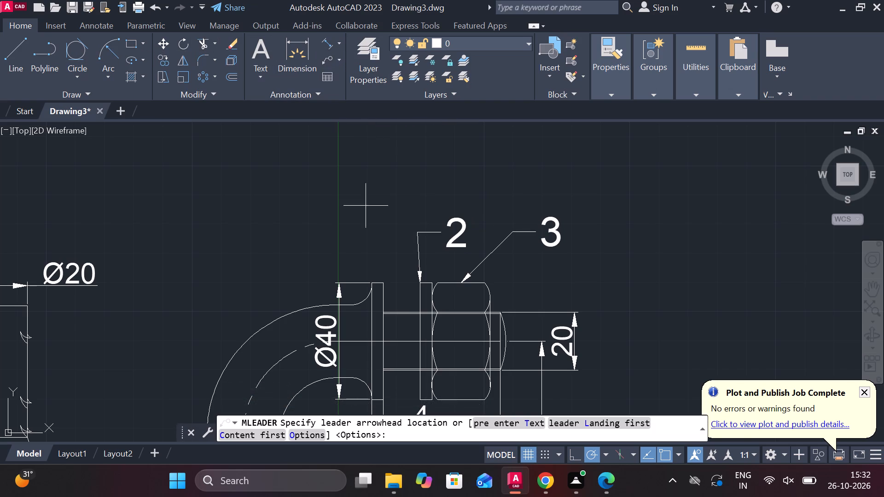
{"action": "left_click", "coordinate": [290, 306]}
{"action": "left_click", "coordinate": [251, 226]}
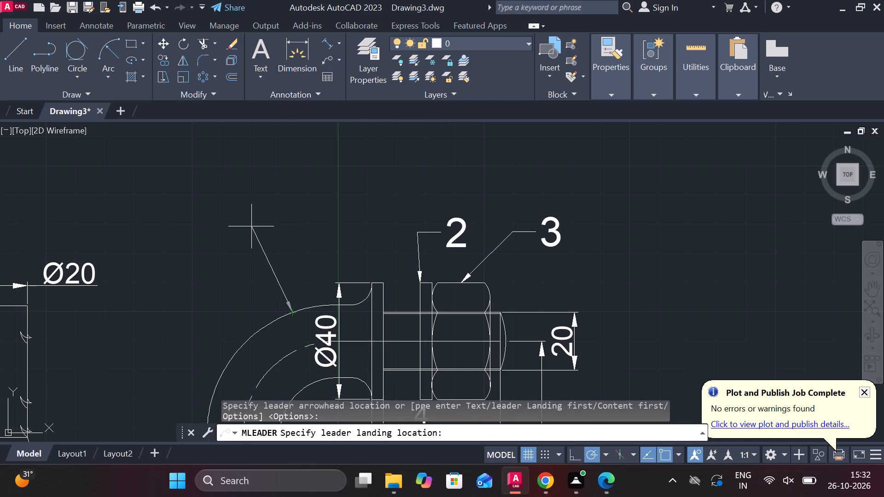
{"action": "middle_click_drag", "start_coordinate": [275, 226], "coordinate": [401, 247]}
{"action": "left_click", "coordinate": [110, 57]}
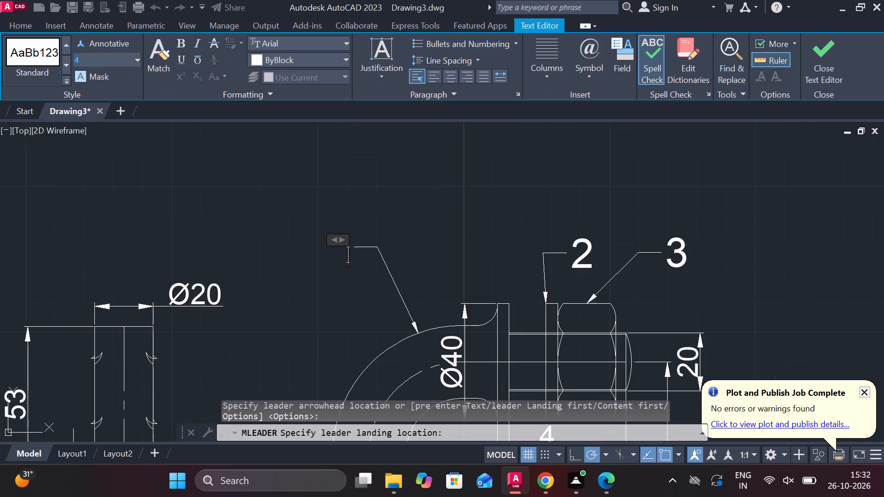
{"action": "type", "text": "10"}
{"action": "key", "text": "Return"}
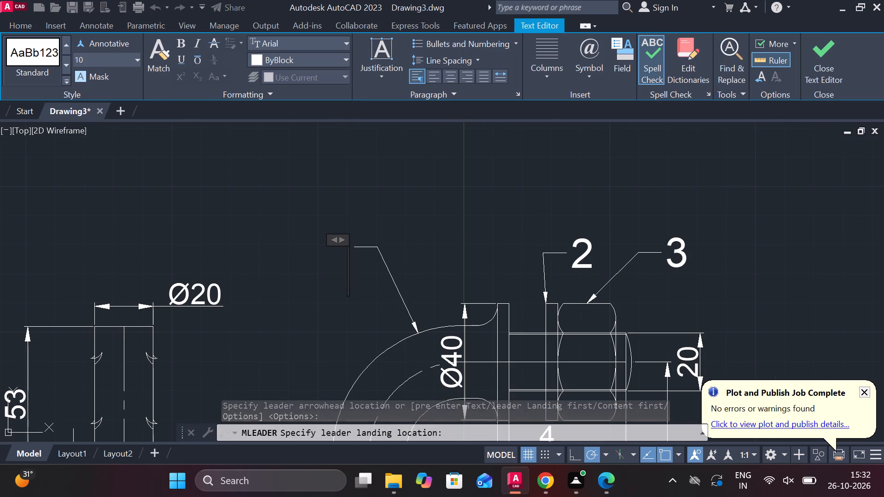
{"action": "key", "text": "1"}
{"action": "left_click", "coordinate": [834, 40]}
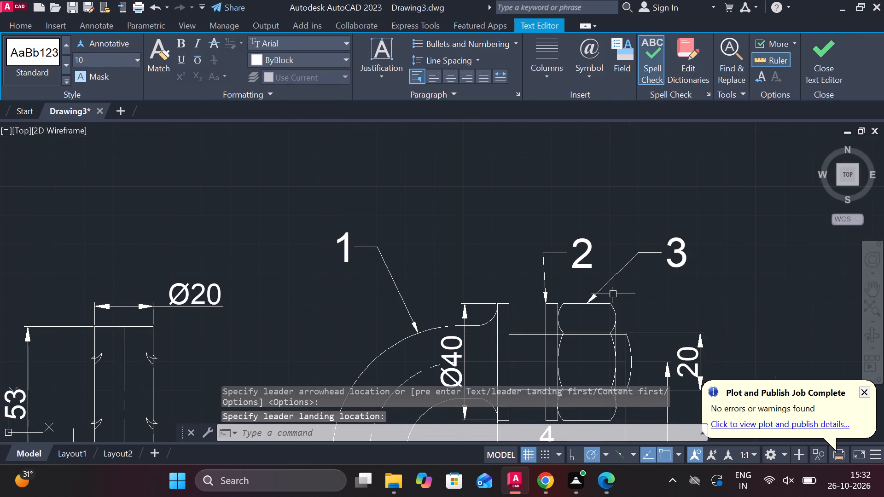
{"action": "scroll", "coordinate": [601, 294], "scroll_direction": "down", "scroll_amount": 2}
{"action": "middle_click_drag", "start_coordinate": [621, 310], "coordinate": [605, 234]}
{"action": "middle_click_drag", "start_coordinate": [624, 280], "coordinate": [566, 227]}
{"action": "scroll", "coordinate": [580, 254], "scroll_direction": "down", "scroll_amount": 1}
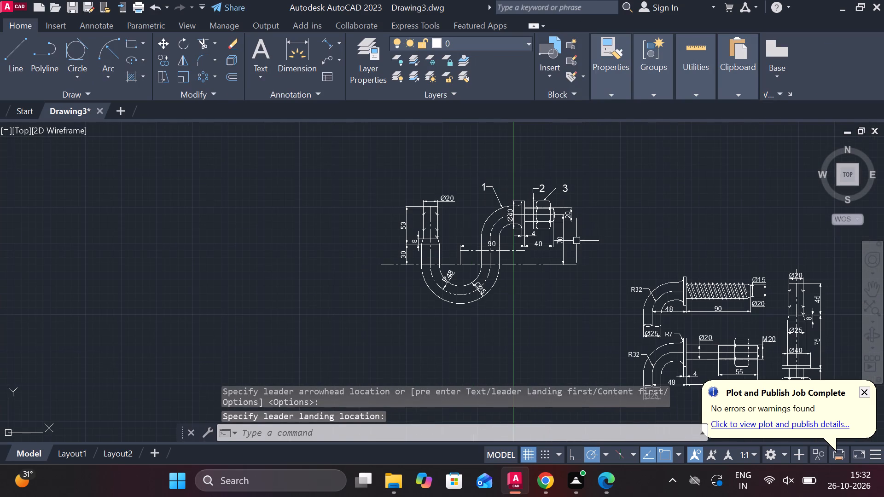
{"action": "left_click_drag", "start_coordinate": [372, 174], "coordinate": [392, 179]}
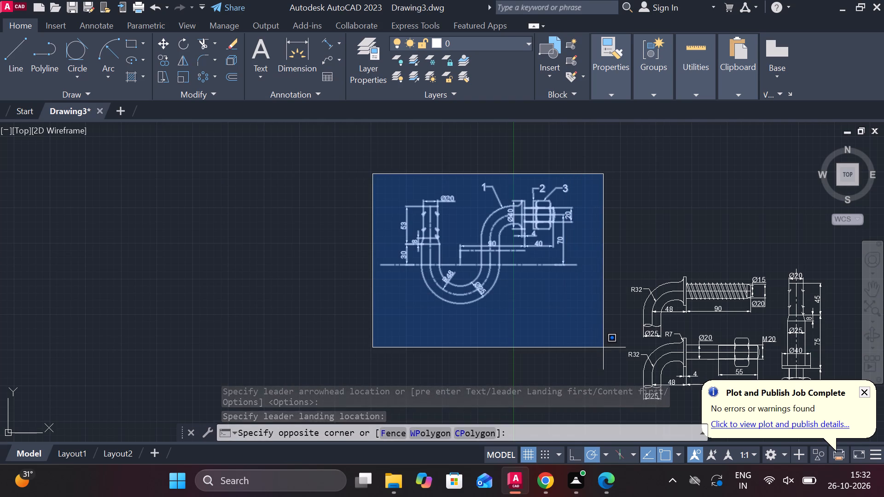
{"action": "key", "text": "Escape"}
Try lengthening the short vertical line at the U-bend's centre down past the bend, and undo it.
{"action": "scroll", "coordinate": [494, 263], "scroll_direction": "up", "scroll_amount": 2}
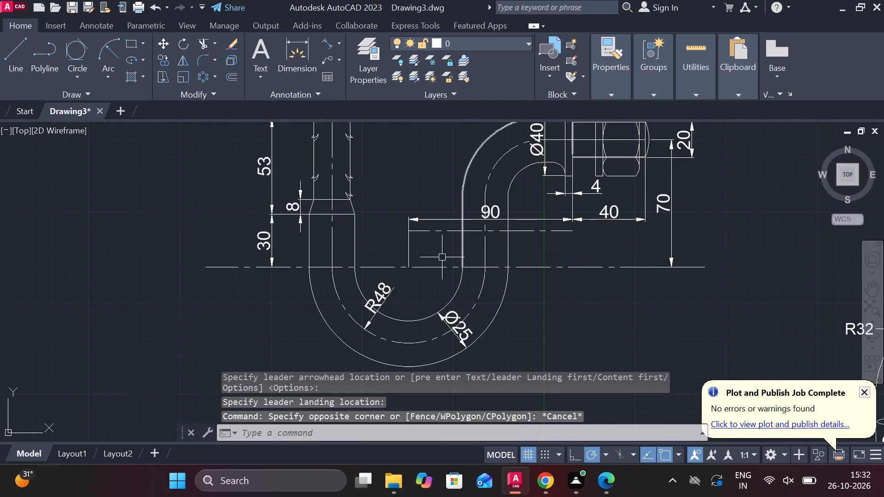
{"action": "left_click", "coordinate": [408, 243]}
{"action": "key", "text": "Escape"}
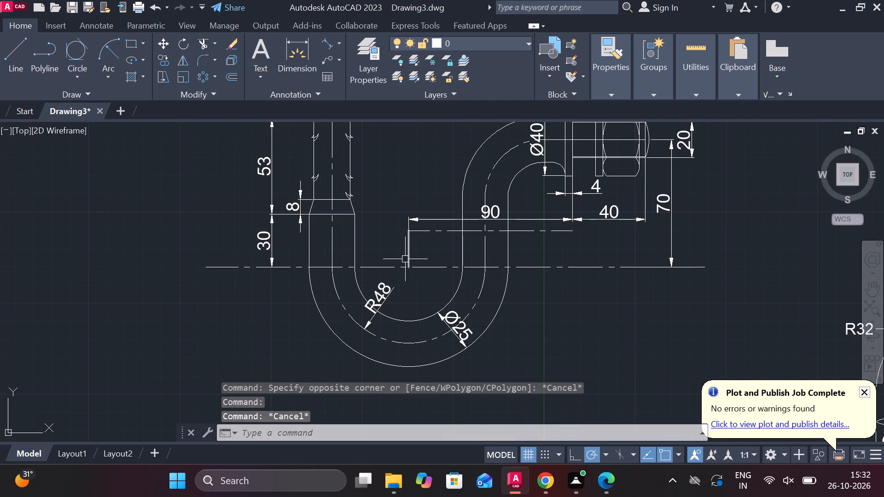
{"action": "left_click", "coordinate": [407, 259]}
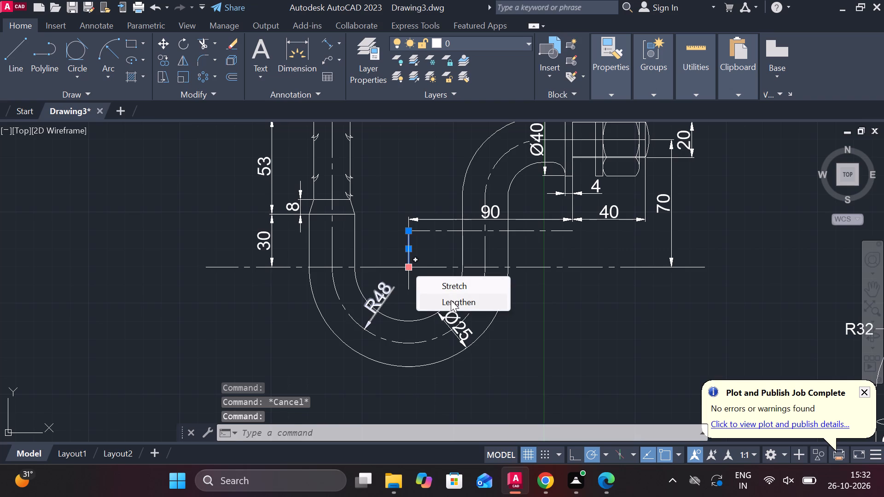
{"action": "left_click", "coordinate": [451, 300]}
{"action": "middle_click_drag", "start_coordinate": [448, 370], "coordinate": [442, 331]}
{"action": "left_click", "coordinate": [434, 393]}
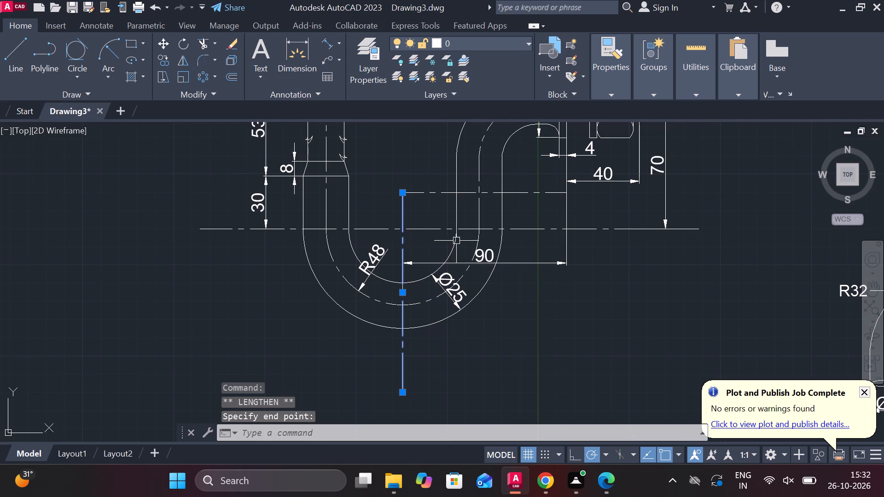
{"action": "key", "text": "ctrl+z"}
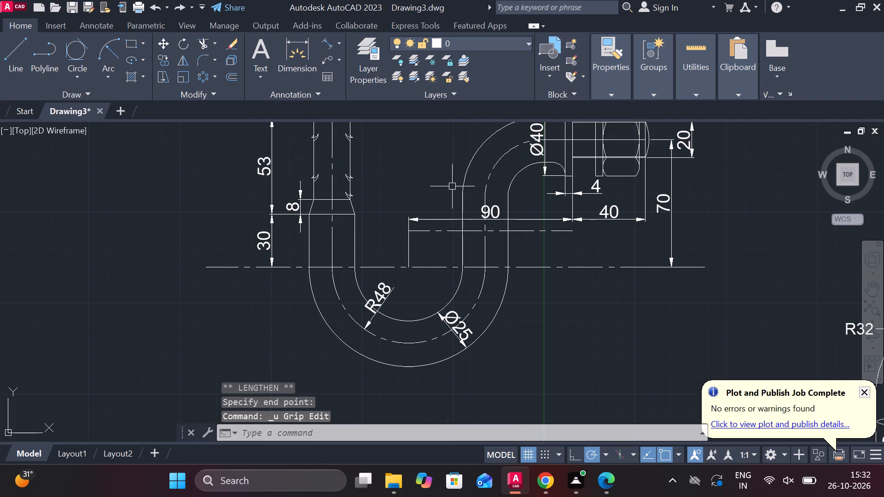
Erase the horizontal 90 dimension between the U-bend's centre and the collar face.
{"action": "left_click", "coordinate": [438, 220]}
{"action": "type", "text": "E"}
{"action": "key", "text": "space"}
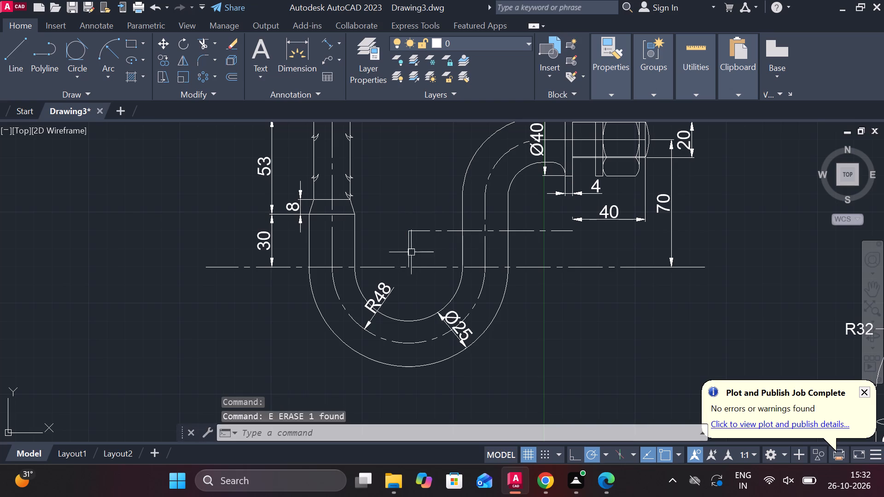
Lengthen the short vertical line at the U-bend's centre into a centre line extending above the bolt and below the bend.
{"action": "left_click", "coordinate": [411, 252]}
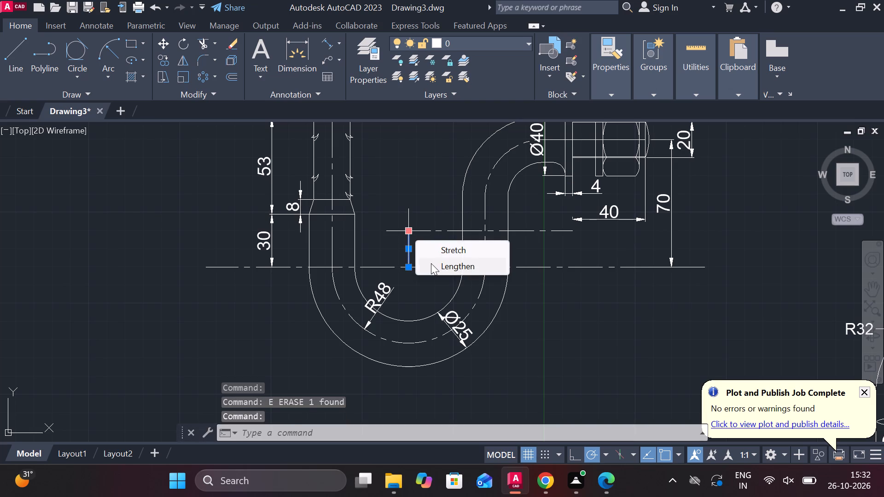
{"action": "left_click", "coordinate": [432, 263]}
{"action": "middle_click_drag", "start_coordinate": [424, 179], "coordinate": [432, 262]}
{"action": "left_click", "coordinate": [417, 149]}
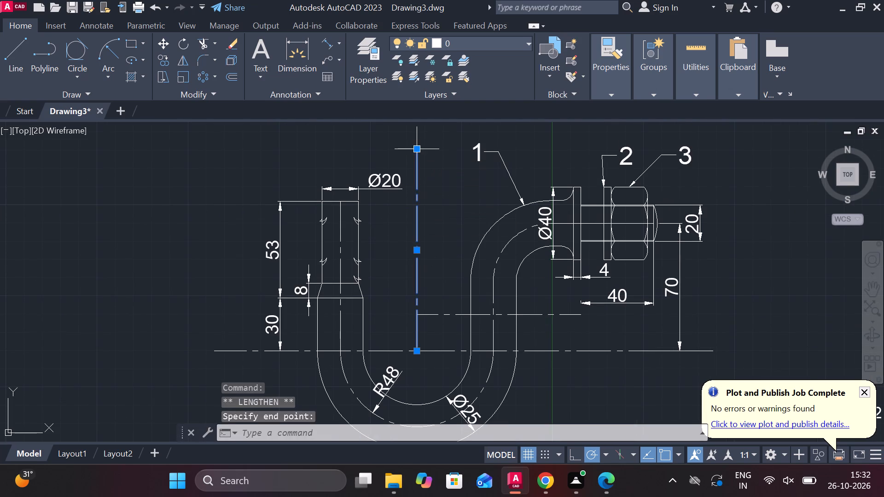
{"action": "middle_click_drag", "start_coordinate": [433, 266], "coordinate": [419, 133]}
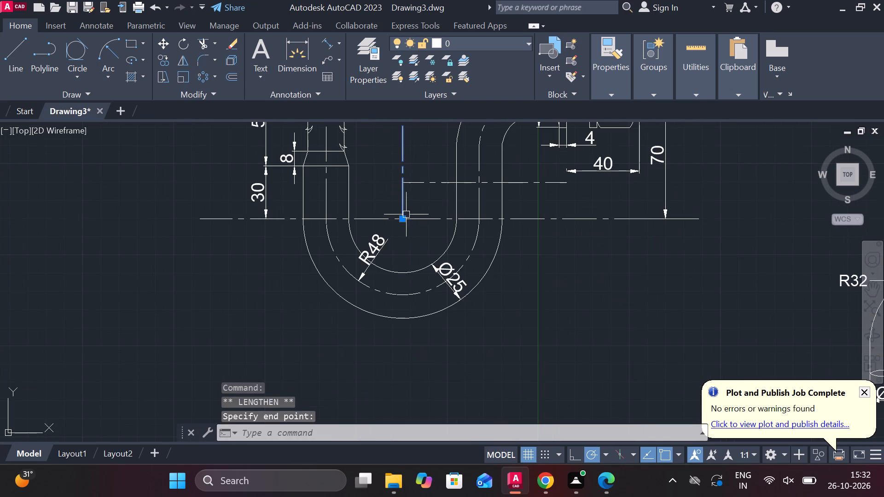
{"action": "left_click", "coordinate": [441, 250]}
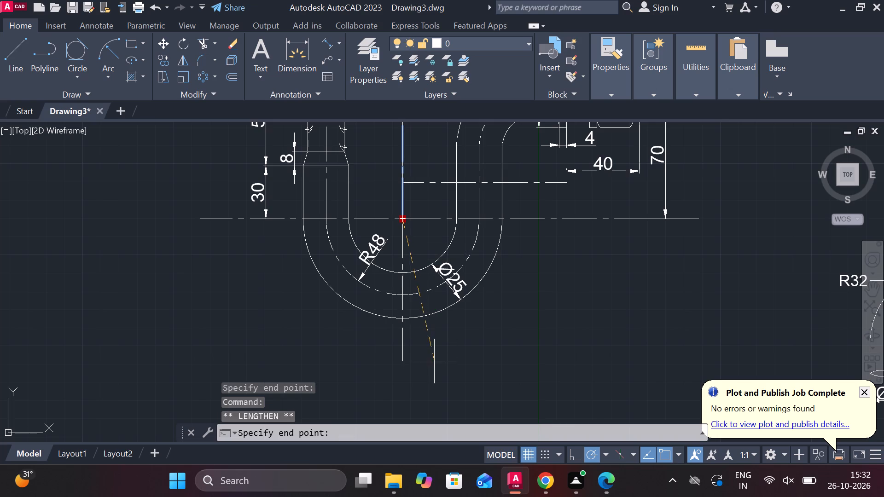
{"action": "left_click", "coordinate": [434, 364]}
{"action": "middle_click_drag", "start_coordinate": [476, 336], "coordinate": [441, 391]}
{"action": "key", "text": "Escape"}
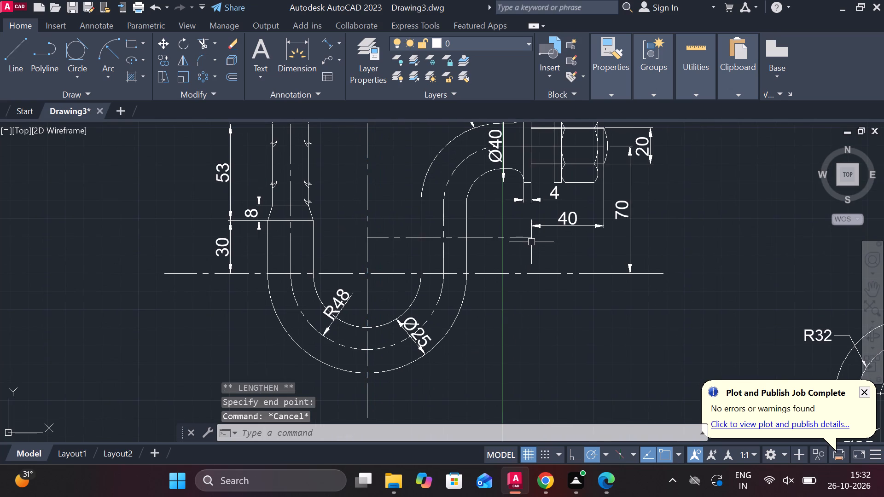
Draw a vertical line from the outer end of the short horizontal centre line up to the collar's lower corner.
{"action": "scroll", "coordinate": [531, 236], "scroll_direction": "up", "scroll_amount": 2}
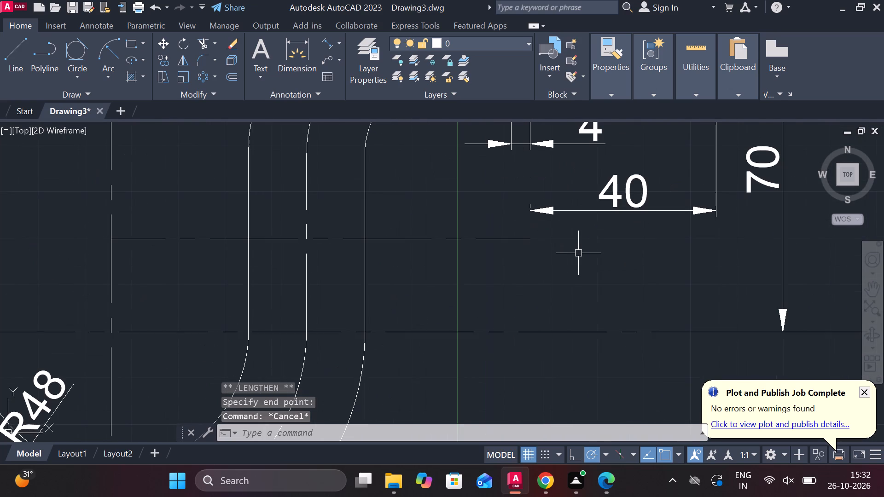
{"action": "key", "text": "l"}
{"action": "key", "text": "Return"}
{"action": "middle_click_drag", "start_coordinate": [571, 249], "coordinate": [553, 304]}
{"action": "left_click", "coordinate": [516, 295]}
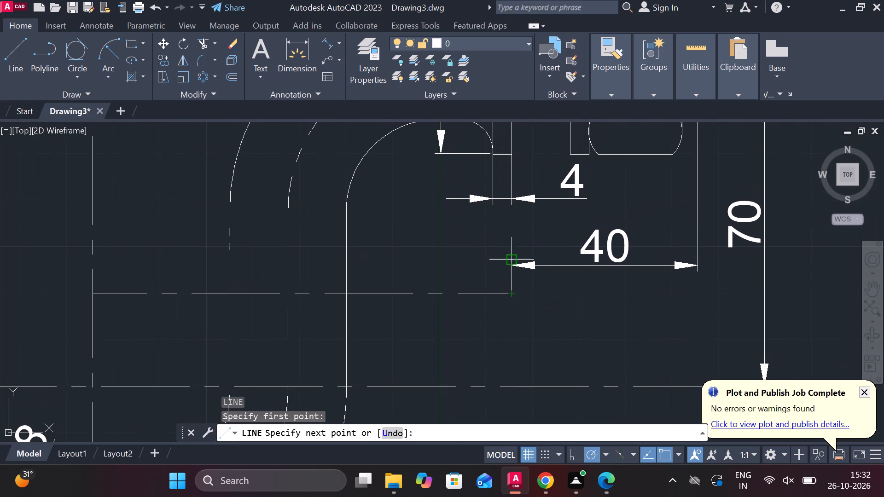
{"action": "left_click", "coordinate": [511, 151]}
{"action": "key", "text": "Escape"}
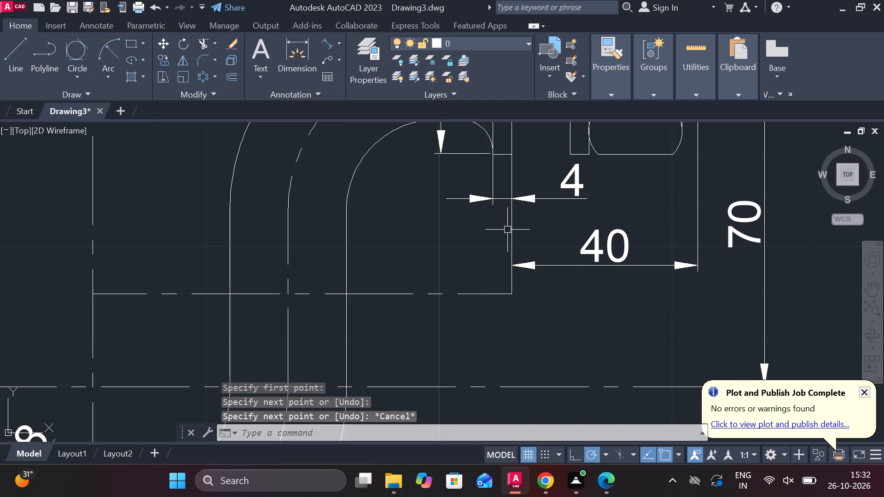
Set the new vertical line below the collar to the CENTER2 linetype.
{"action": "left_click", "coordinate": [512, 234]}
{"action": "left_click", "coordinate": [624, 91]}
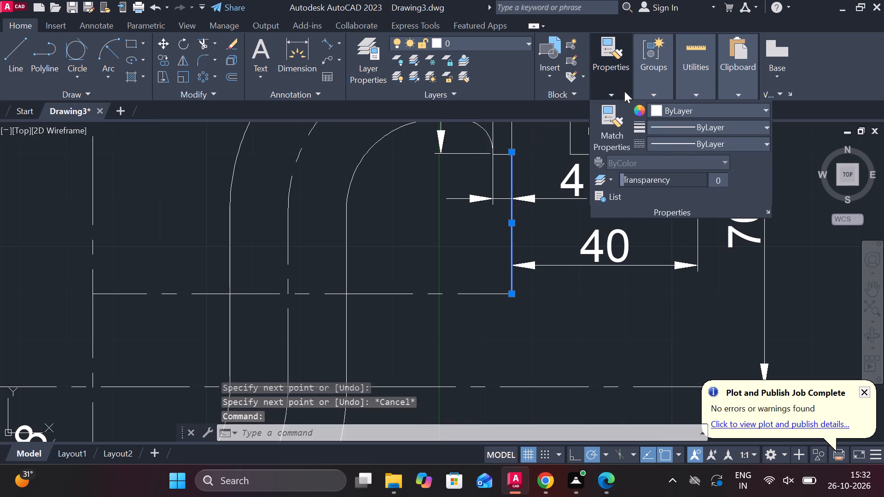
{"action": "left_click", "coordinate": [676, 151]}
{"action": "left_click", "coordinate": [706, 188]}
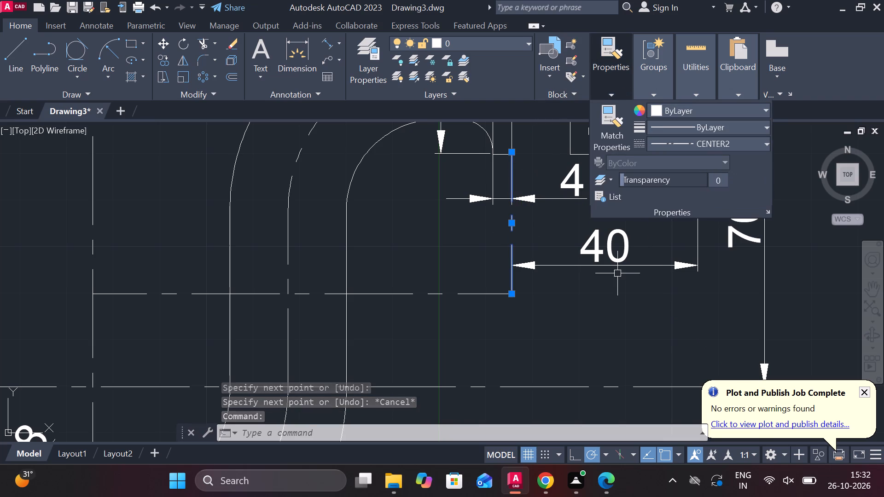
{"action": "key", "text": "Escape"}
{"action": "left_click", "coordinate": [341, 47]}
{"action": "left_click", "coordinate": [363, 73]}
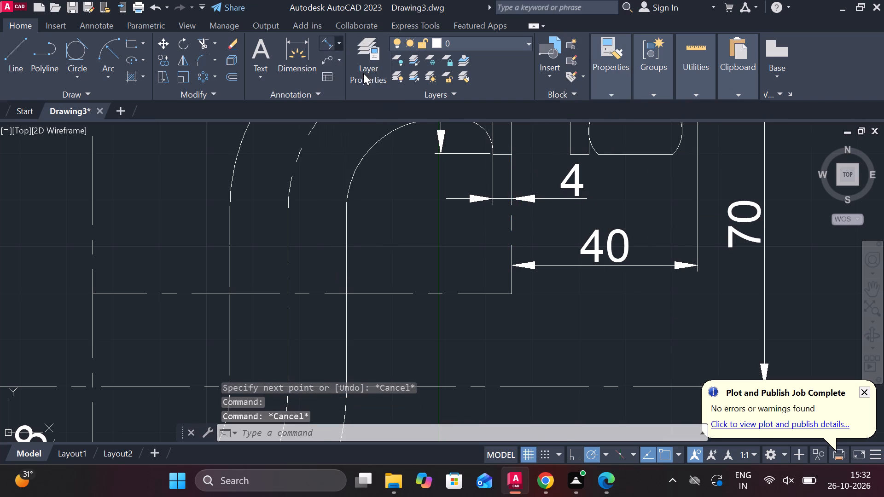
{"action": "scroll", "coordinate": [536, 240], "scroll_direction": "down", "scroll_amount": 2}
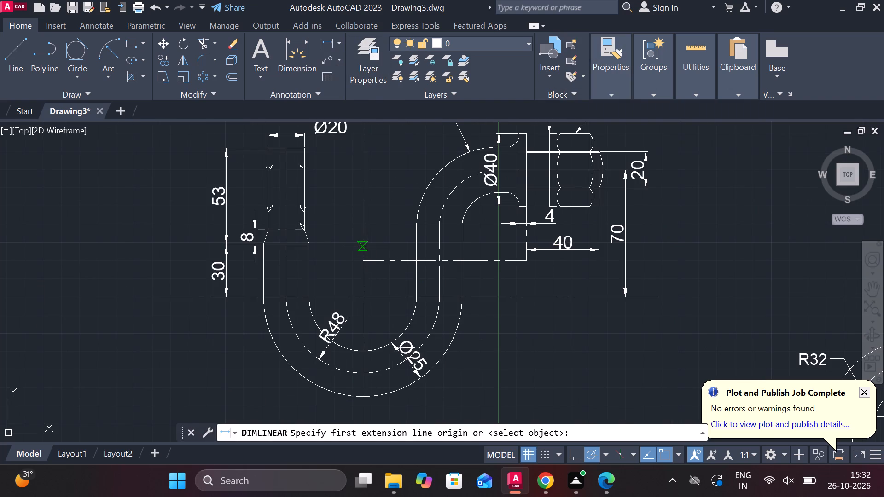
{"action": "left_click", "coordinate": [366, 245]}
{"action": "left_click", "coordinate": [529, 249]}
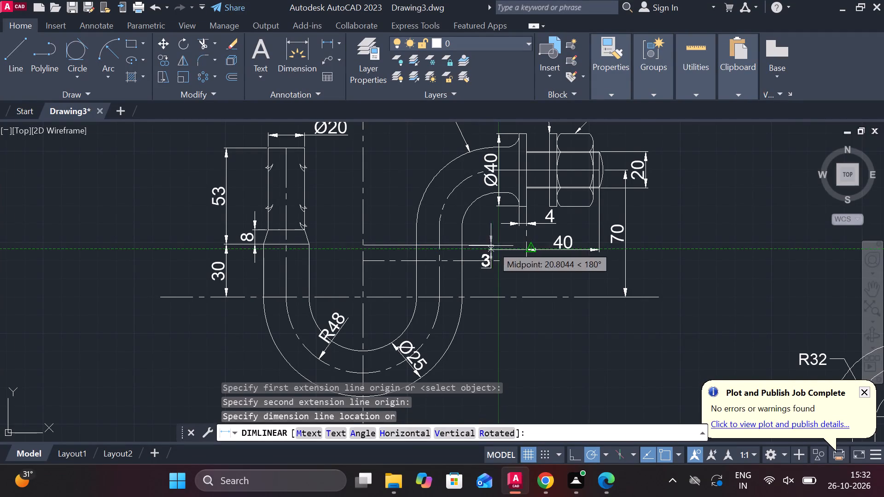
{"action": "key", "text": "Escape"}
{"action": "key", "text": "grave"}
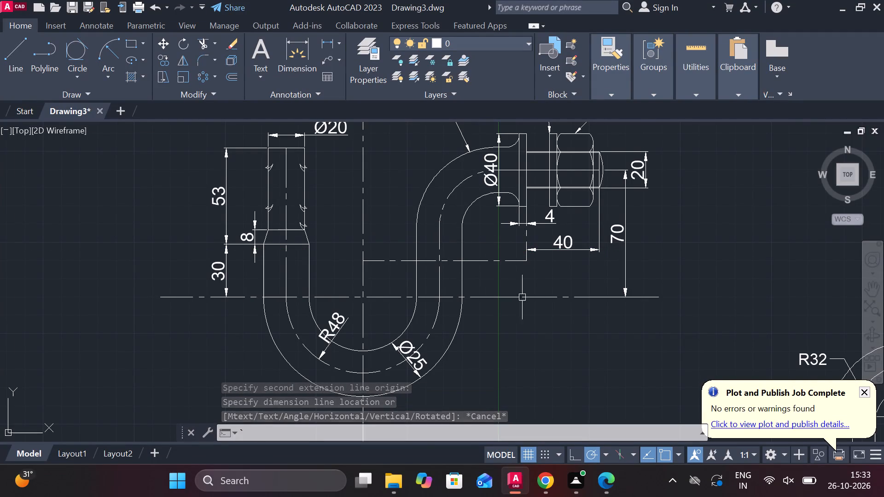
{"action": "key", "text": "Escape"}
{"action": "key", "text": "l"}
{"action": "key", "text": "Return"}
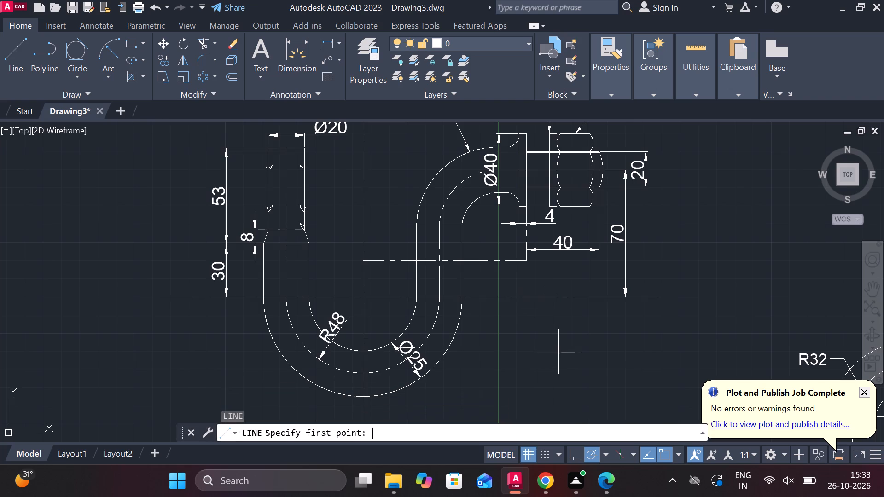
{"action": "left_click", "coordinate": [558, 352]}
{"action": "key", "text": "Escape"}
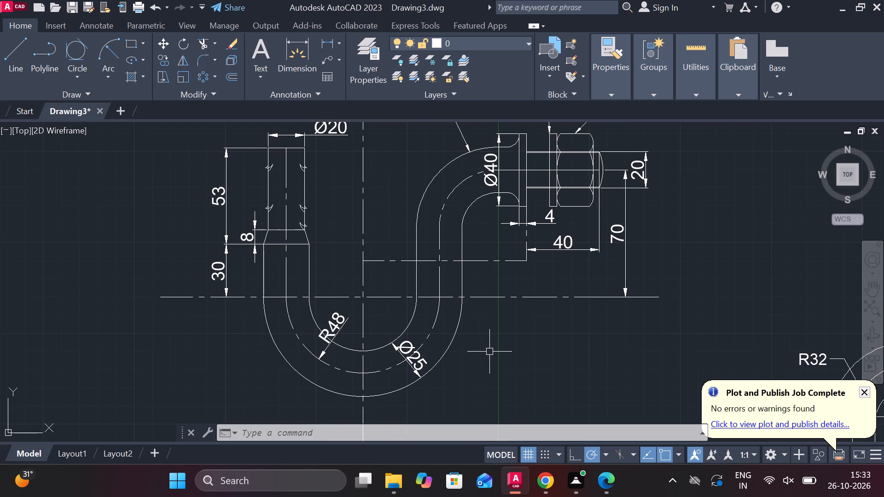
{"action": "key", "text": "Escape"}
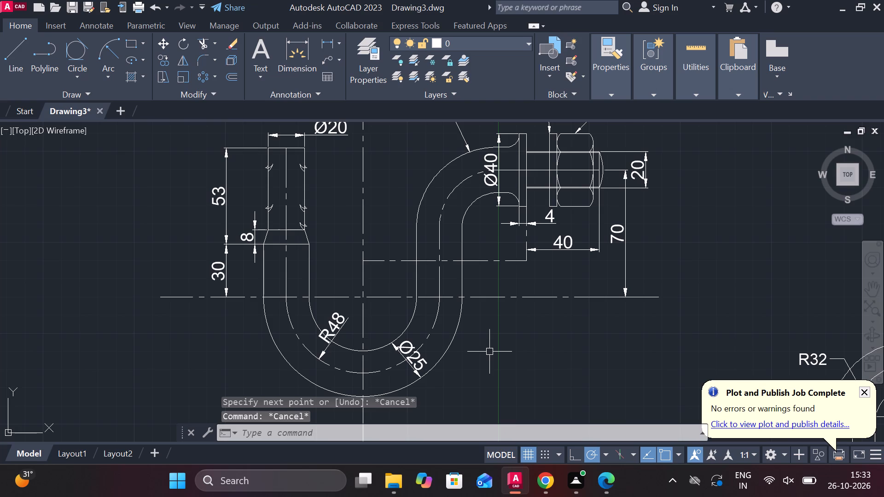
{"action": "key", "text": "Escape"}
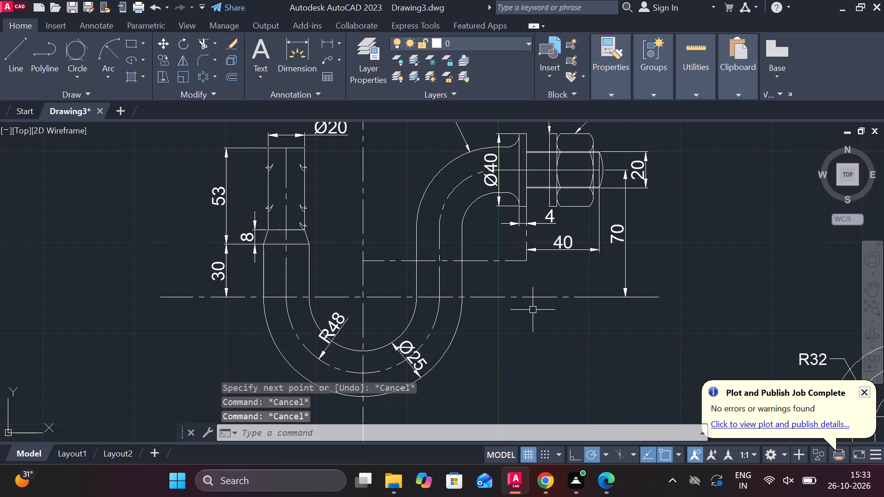
Add a horizontal linear dimension from the U-bend's vertical centre line to the lower end of the line below the collar.
{"action": "left_click", "coordinate": [326, 43]}
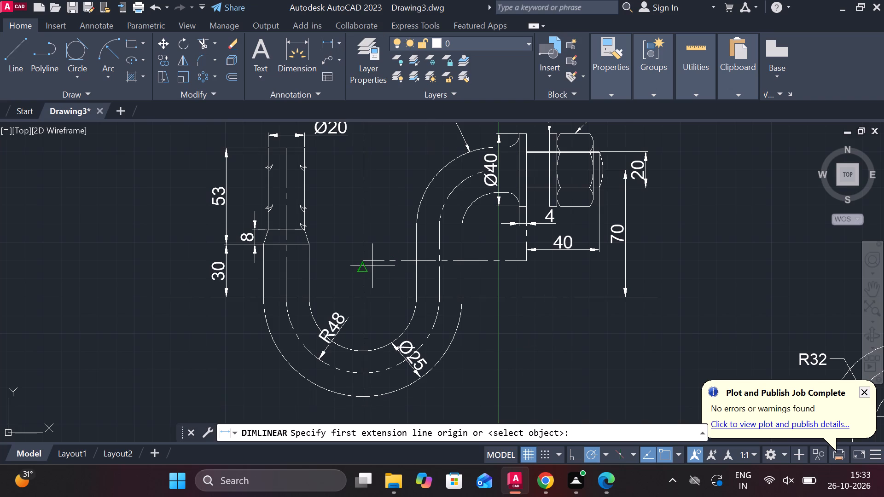
{"action": "scroll", "coordinate": [367, 261], "scroll_direction": "up", "scroll_amount": 3}
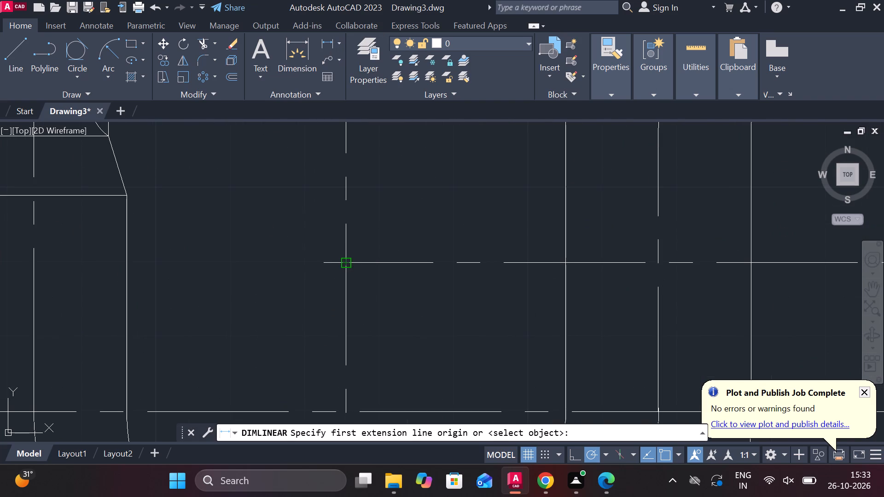
{"action": "left_click", "coordinate": [347, 259]}
{"action": "scroll", "coordinate": [415, 262], "scroll_direction": "down", "scroll_amount": 2}
{"action": "left_click", "coordinate": [654, 267]}
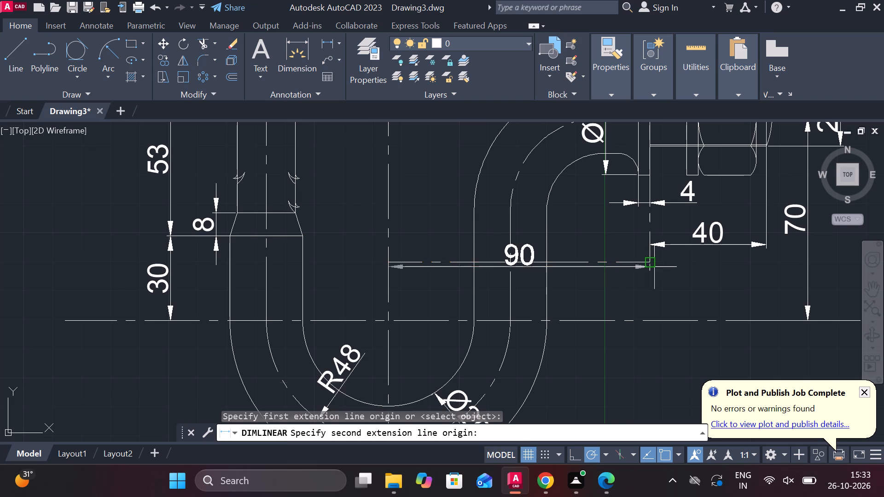
{"action": "left_click", "coordinate": [530, 241]}
{"action": "scroll", "coordinate": [549, 250], "scroll_direction": "down", "scroll_amount": 2}
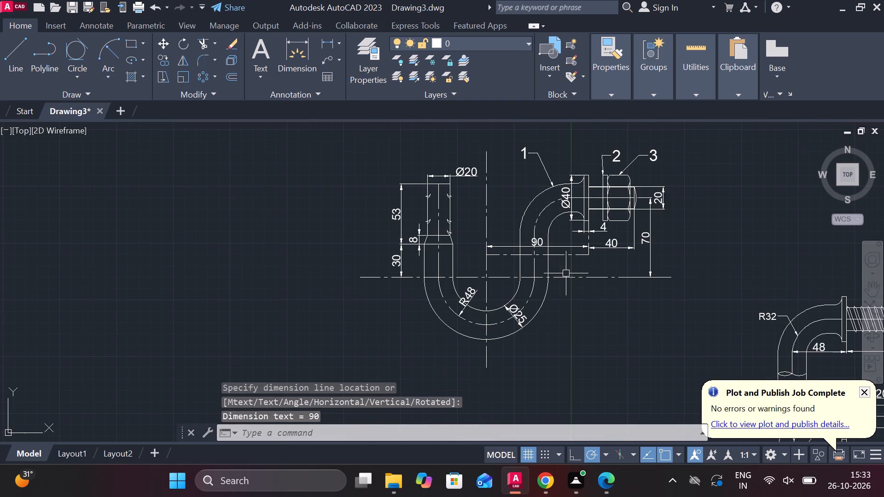
Move the entire dimensioned U-bend view with its part leaders to just above the bolt detail views.
{"action": "middle_click_drag", "start_coordinate": [649, 309], "coordinate": [627, 305]}
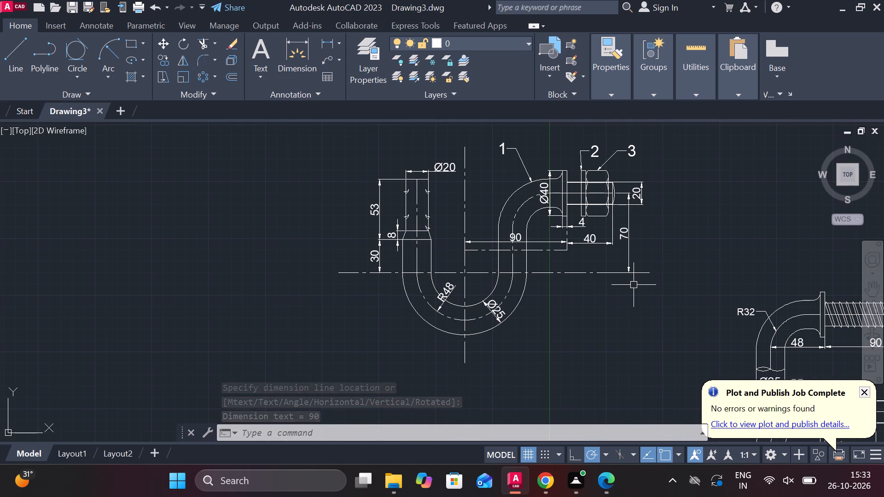
{"action": "scroll", "coordinate": [518, 234], "scroll_direction": "down", "scroll_amount": 2}
{"action": "scroll", "coordinate": [589, 308], "scroll_direction": "up", "scroll_amount": 2}
{"action": "middle_click_drag", "start_coordinate": [576, 306], "coordinate": [421, 269]}
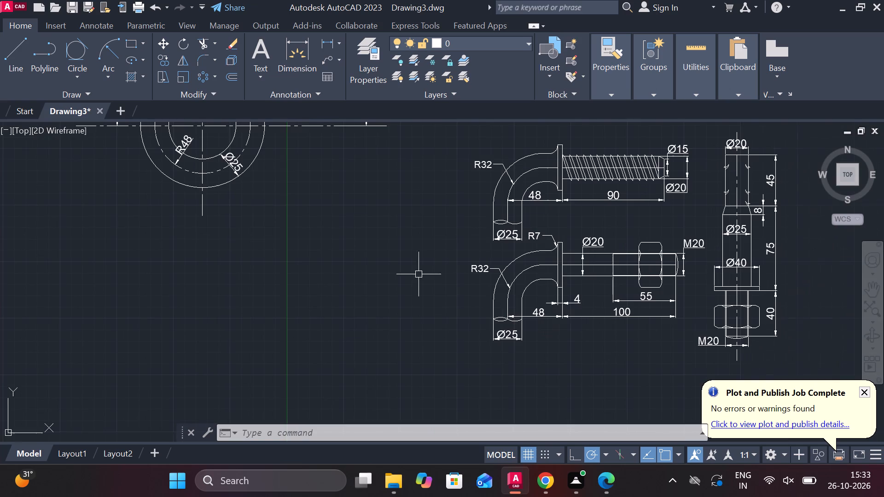
{"action": "middle_click_drag", "start_coordinate": [420, 276], "coordinate": [436, 314]}
{"action": "scroll", "coordinate": [441, 300], "scroll_direction": "down", "scroll_amount": 1}
{"action": "middle_click_drag", "start_coordinate": [265, 149], "coordinate": [298, 185]}
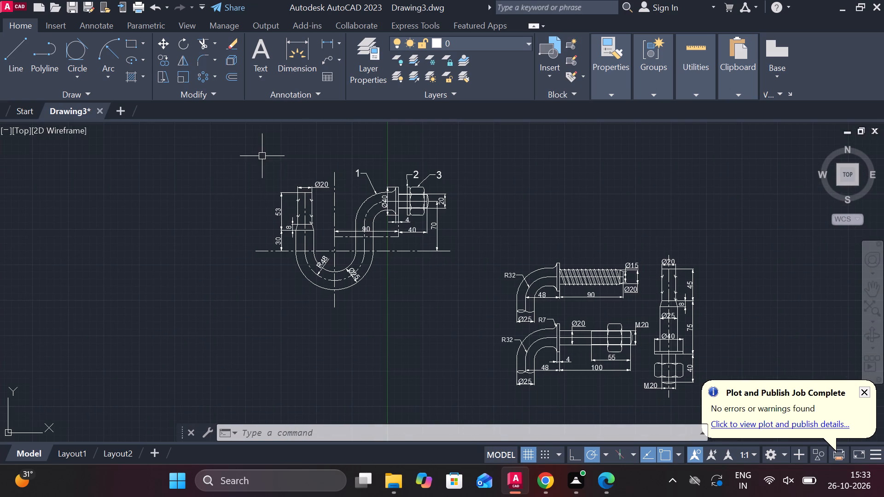
{"action": "left_click_drag", "start_coordinate": [254, 149], "coordinate": [257, 155]}
{"action": "left_click", "coordinate": [466, 320]}
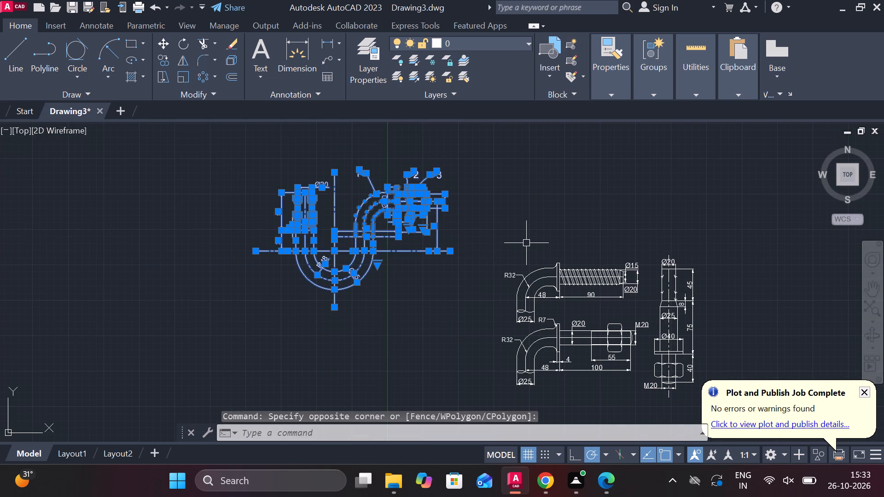
{"action": "key", "text": "m"}
{"action": "key", "text": "Return"}
{"action": "left_click", "coordinate": [513, 230]}
{"action": "middle_click_drag", "start_coordinate": [678, 215], "coordinate": [672, 215]}
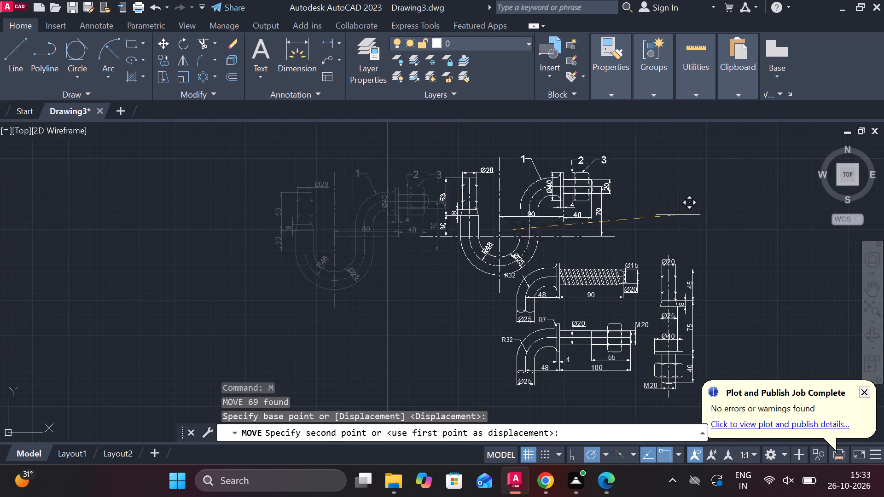
{"action": "middle_click_drag", "start_coordinate": [672, 215], "coordinate": [557, 217]}
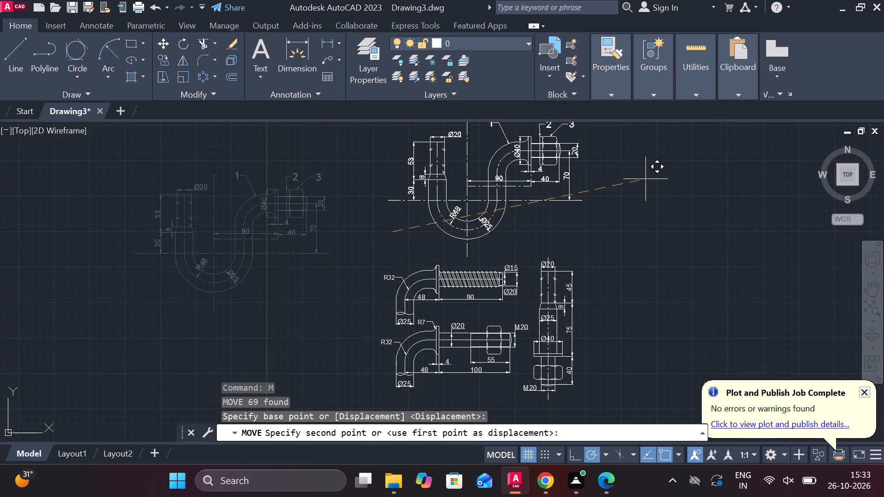
{"action": "left_click", "coordinate": [646, 182]}
Draw a rectangular border enclosing the U-bend view and all the bolt detail views.
{"action": "middle_click_drag", "start_coordinate": [626, 234], "coordinate": [607, 213]}
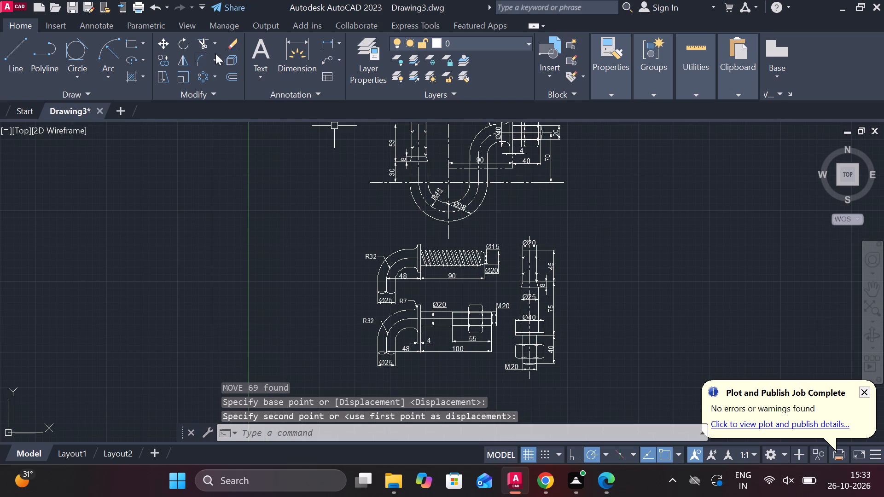
{"action": "left_click", "coordinate": [123, 44]}
{"action": "middle_click_drag", "start_coordinate": [282, 211], "coordinate": [286, 251]}
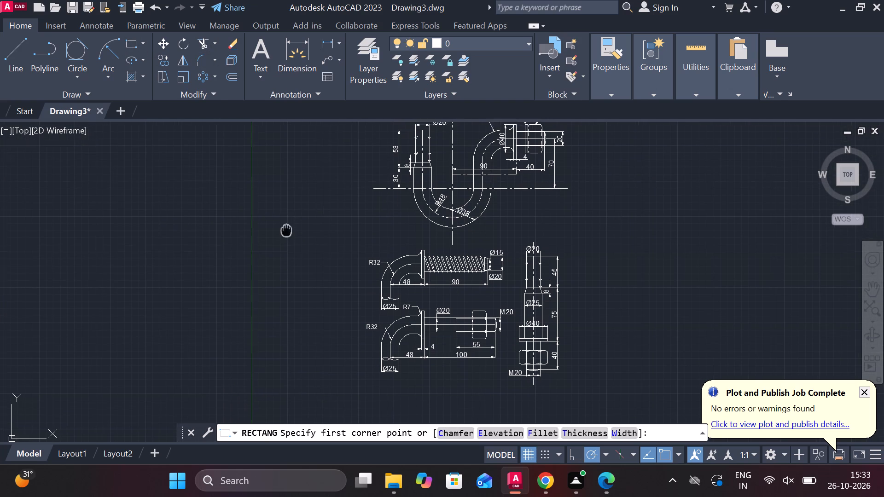
{"action": "middle_click_drag", "start_coordinate": [286, 251], "coordinate": [286, 255]}
{"action": "scroll", "coordinate": [330, 154], "scroll_direction": "down", "scroll_amount": 1}
{"action": "left_click", "coordinate": [339, 141]}
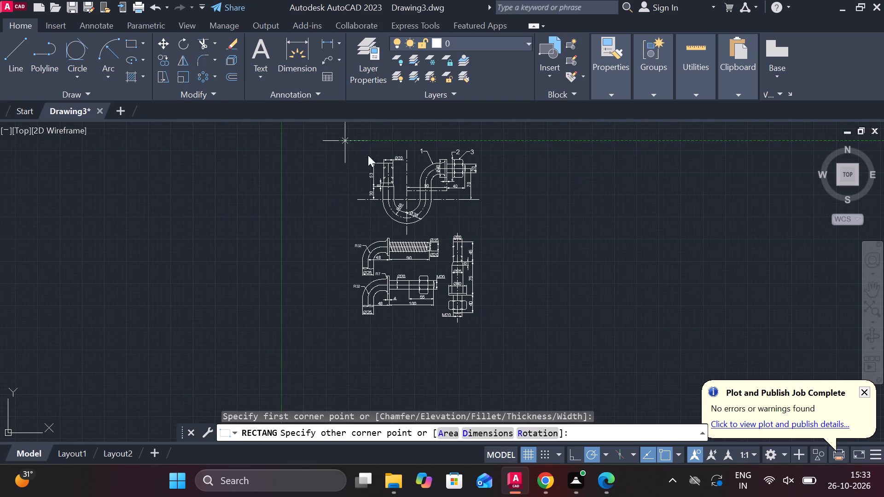
{"action": "left_click", "coordinate": [491, 329]}
Stretch the border's top edge upward to make room for a title above the U-bend view.
{"action": "middle_click_drag", "start_coordinate": [546, 329], "coordinate": [556, 369]}
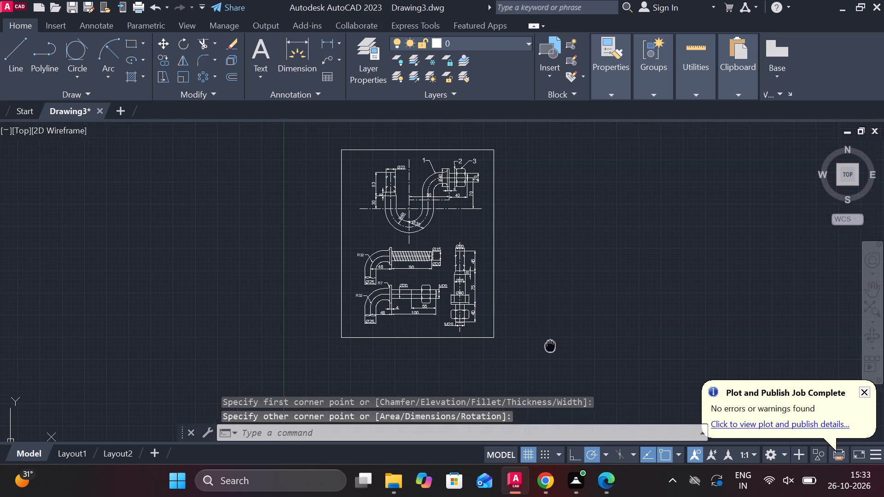
{"action": "middle_click_drag", "start_coordinate": [556, 369], "coordinate": [556, 375]}
{"action": "scroll", "coordinate": [445, 187], "scroll_direction": "up", "scroll_amount": 2}
{"action": "left_click", "coordinate": [423, 186]}
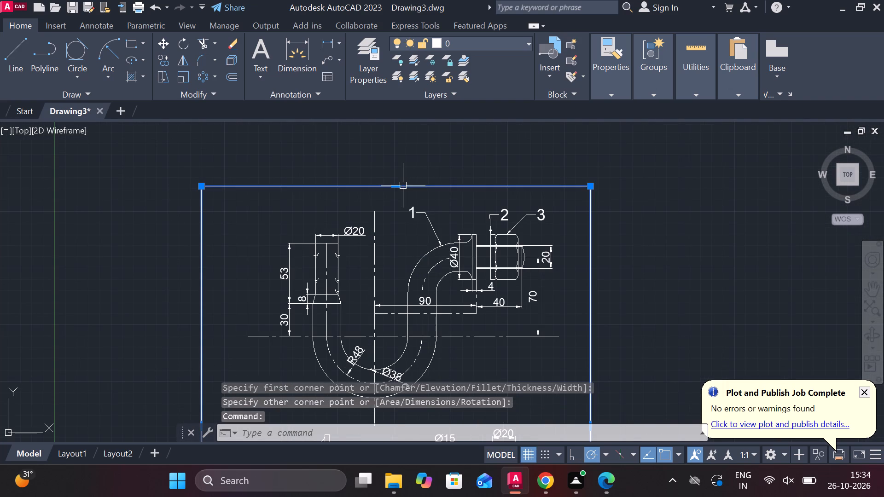
{"action": "left_click", "coordinate": [395, 185]}
{"action": "left_click", "coordinate": [390, 137]}
{"action": "scroll", "coordinate": [411, 164], "scroll_direction": "down", "scroll_amount": 1}
{"action": "middle_click_drag", "start_coordinate": [432, 182], "coordinate": [456, 211]}
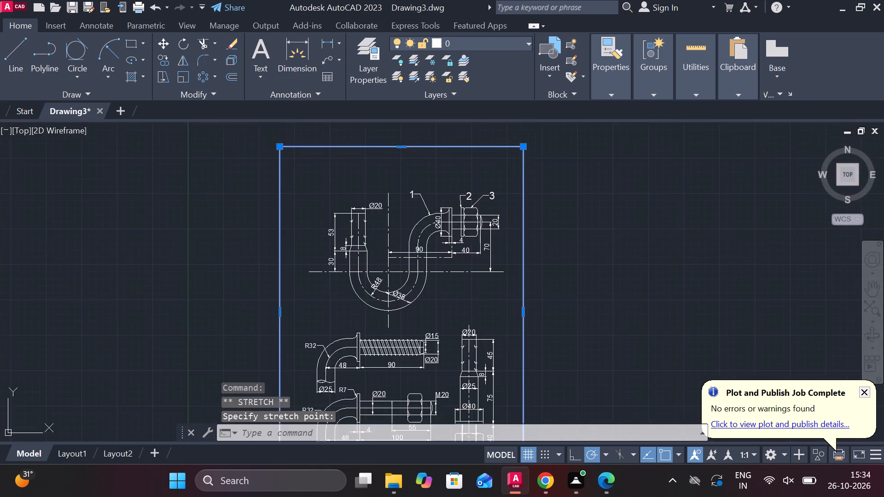
{"action": "middle_click_drag", "start_coordinate": [456, 211], "coordinate": [482, 232]}
{"action": "scroll", "coordinate": [436, 220], "scroll_direction": "up", "scroll_amount": 1}
{"action": "key", "text": "Escape"}
Add multiline text "LOW-VOLTAGE INSULATOR" with height 15 inside the border, above the U-bend view.
{"action": "type", "text": "MT"}
{"action": "key", "text": "space"}
{"action": "left_click", "coordinate": [383, 199]}
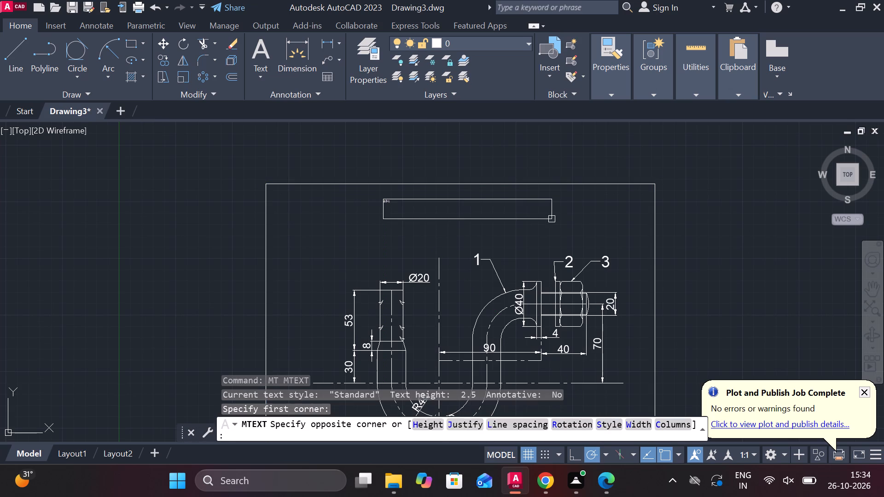
{"action": "left_click", "coordinate": [574, 226]}
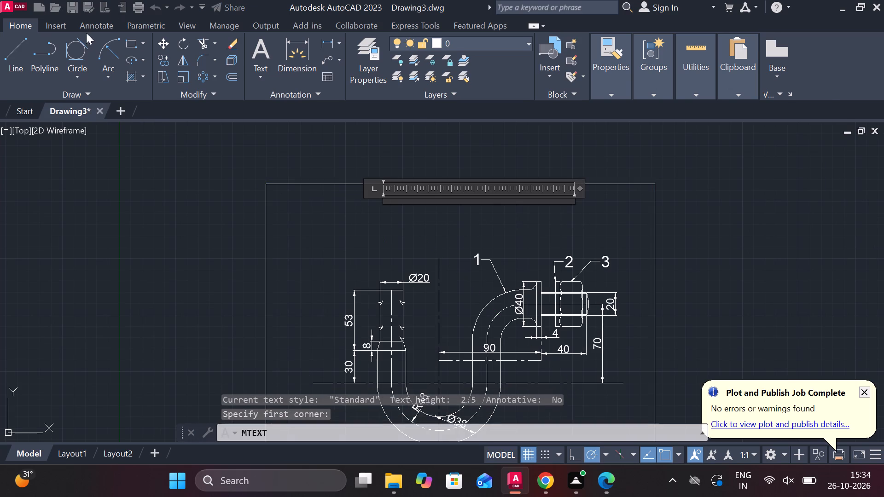
{"action": "left_click", "coordinate": [110, 61]}
{"action": "key", "text": "1"}
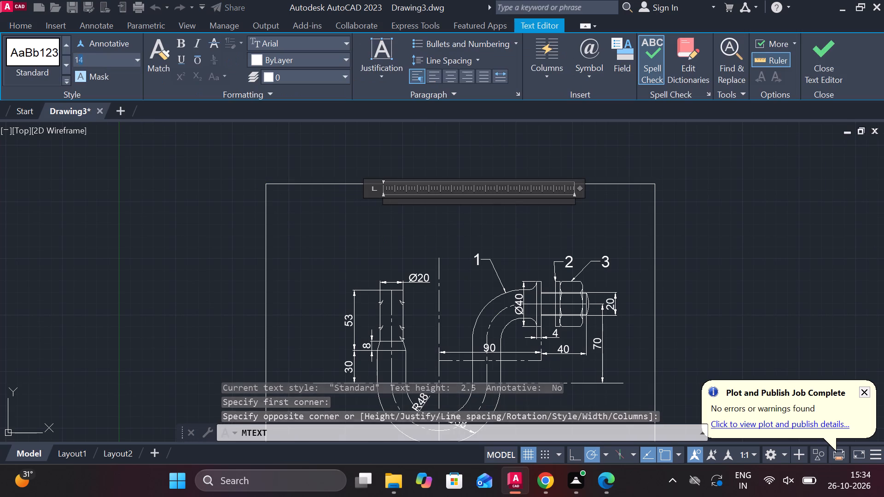
{"action": "key", "text": "5"}
{"action": "key", "text": "Return"}
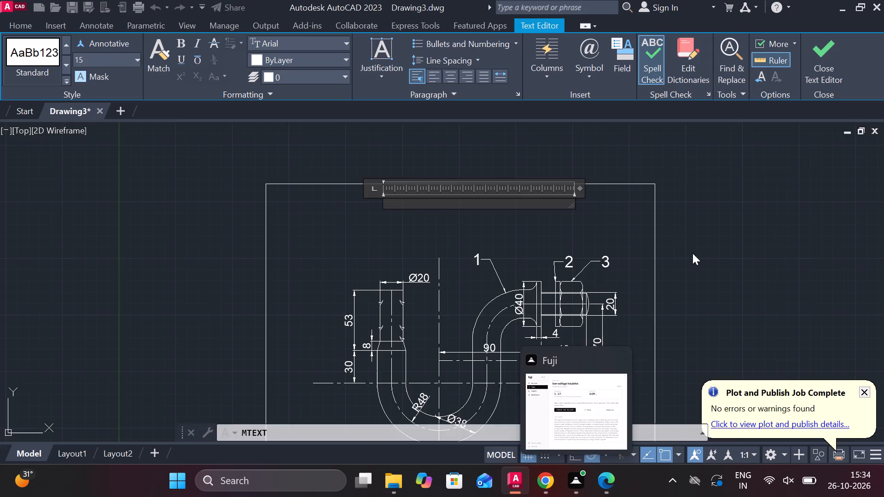
{"action": "type", "text": "LO"}
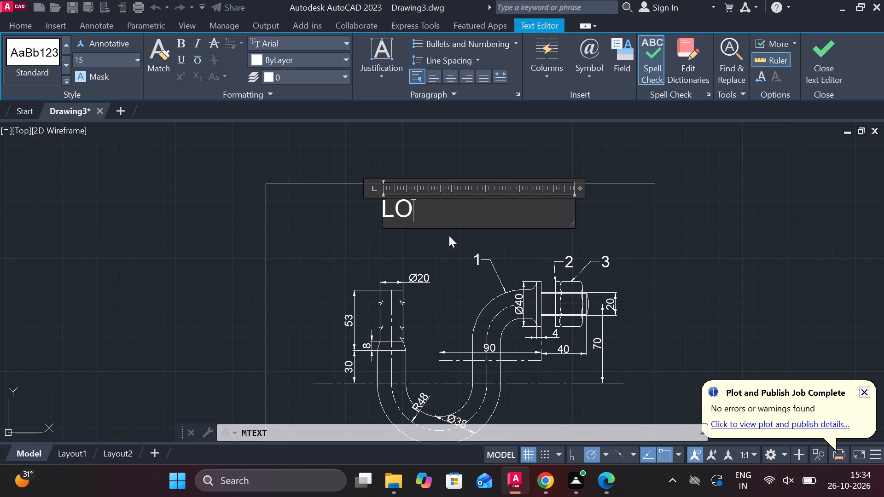
{"action": "key", "text": "e"}
{"action": "key", "text": "BackSpace"}
{"action": "key", "text": "BackSpace"}
{"action": "type", "text": "WO-"}
{"action": "key", "text": "BackSpace"}
{"action": "key", "text": "BackSpace"}
{"action": "key", "text": "BackSpace"}
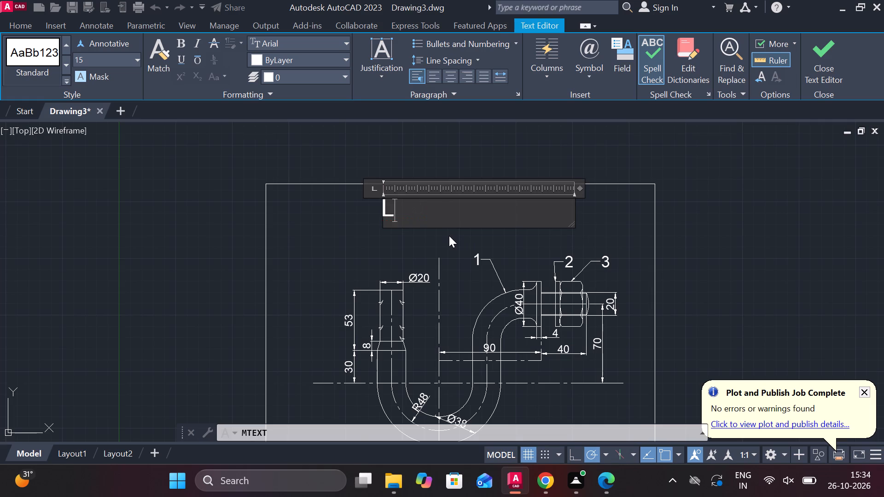
{"action": "type", "text": "OW"}
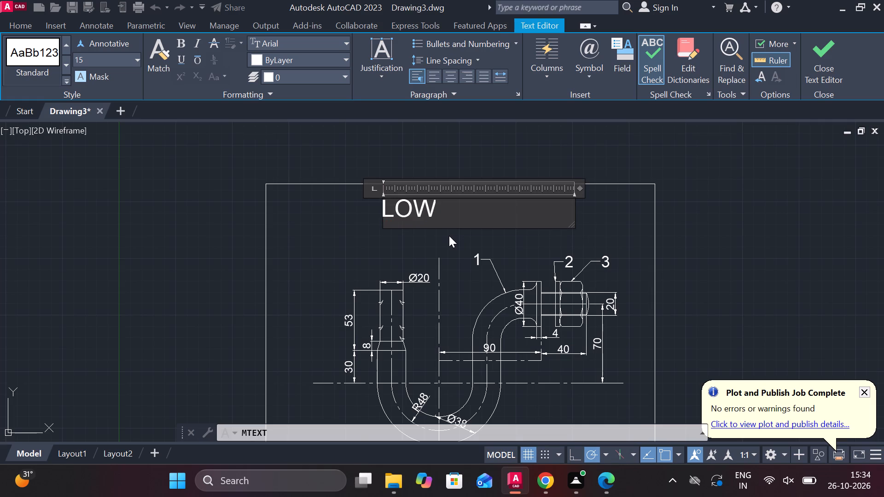
{"action": "type", "text": "-VOLTAGE INSULATOR"}
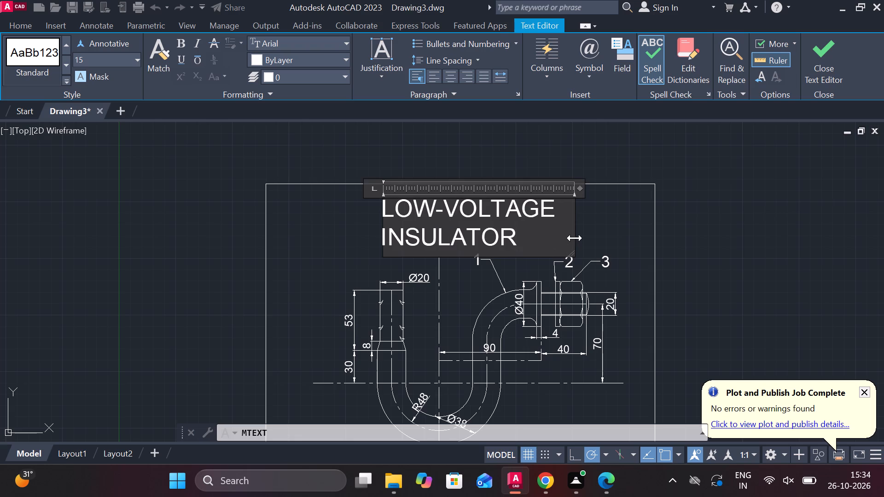
Widen the title's text box so that LOW-VOLTAGE INSULATOR fits on a single line.
{"action": "left_click_drag", "start_coordinate": [575, 238], "coordinate": [690, 211]}
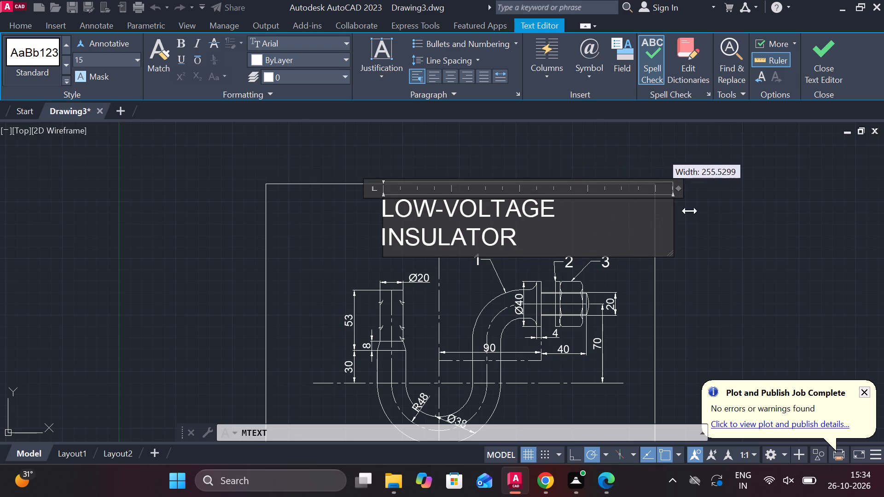
{"action": "left_click_drag", "start_coordinate": [690, 211], "coordinate": [748, 216]}
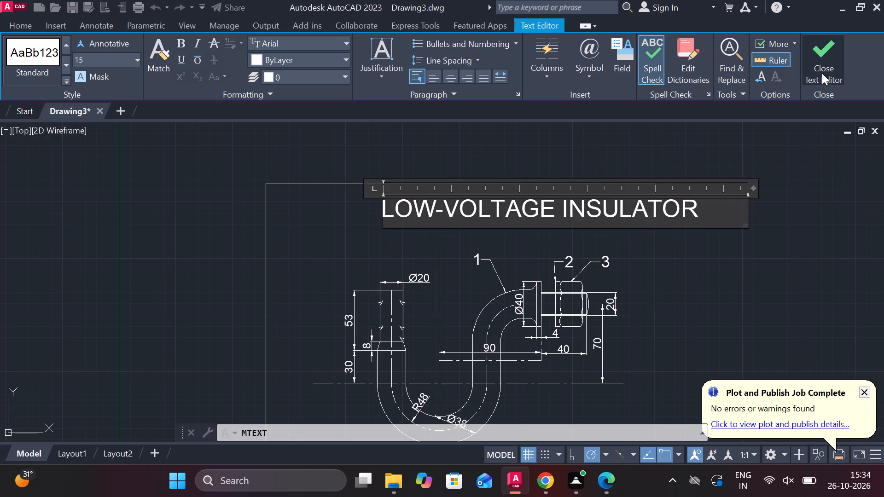
{"action": "left_click", "coordinate": [822, 73]}
Move the title so it sits roughly centred inside the border above the U-bend view.
{"action": "left_click", "coordinate": [554, 210]}
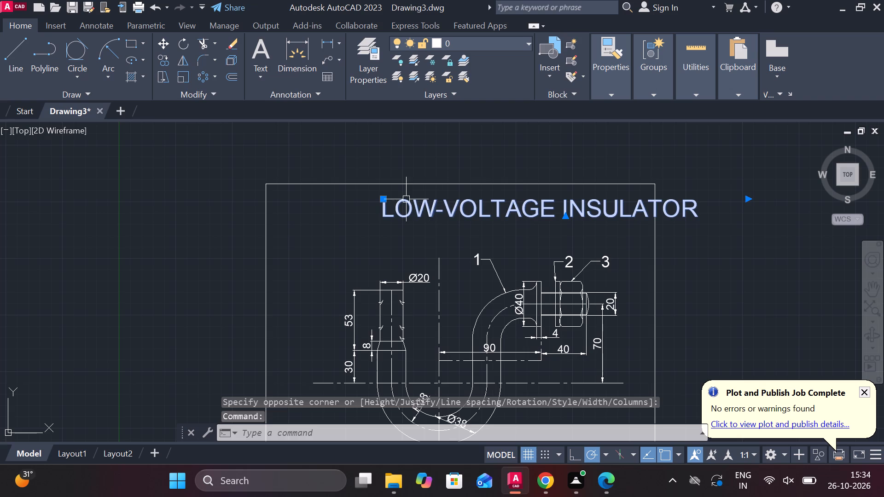
{"action": "left_click", "coordinate": [382, 200]}
{"action": "left_click", "coordinate": [305, 216]}
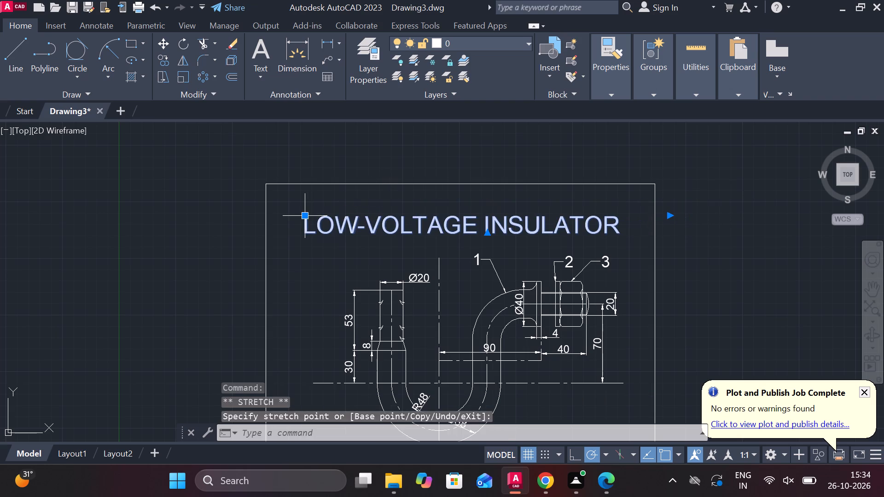
{"action": "scroll", "coordinate": [410, 241], "scroll_direction": "down", "scroll_amount": 1}
{"action": "key", "text": "Escape"}
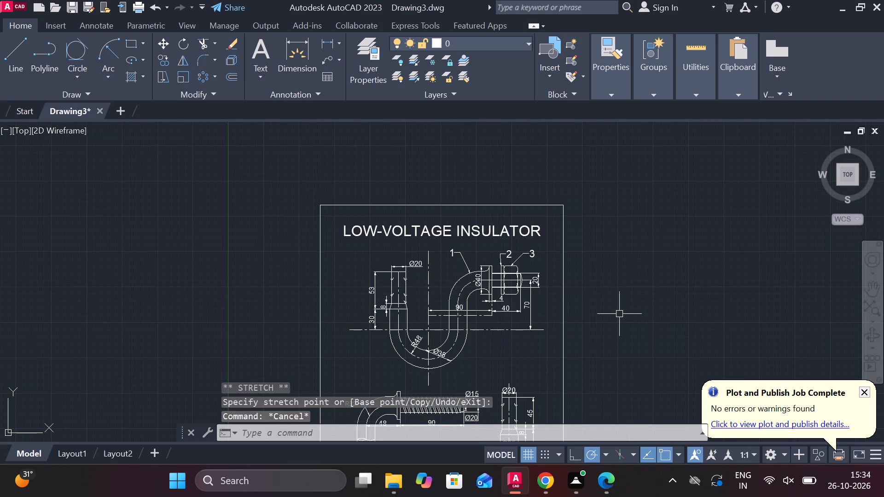
Save the drawing in Documents as LOW-VOLTAGE INSULATOR.
{"action": "key", "text": "ctrl+s"}
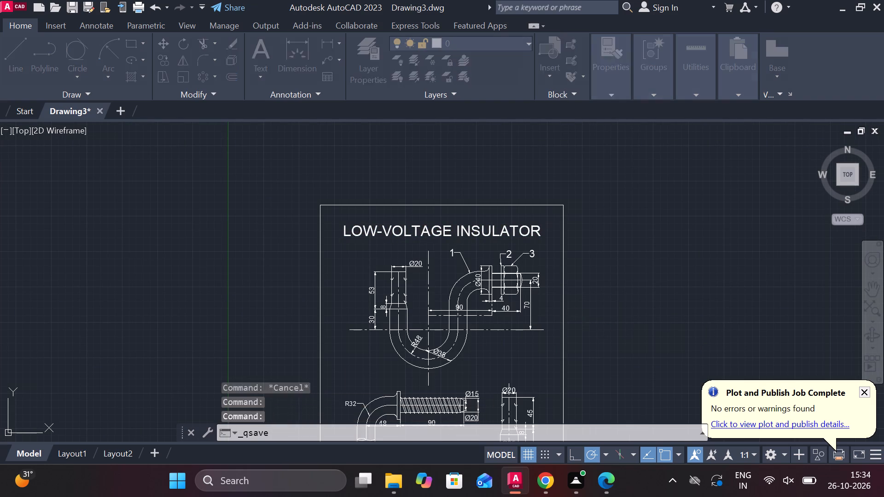
{"action": "type", "text": "LOW"}
{"action": "type", "text": "-VOLTAGE"}
{"action": "key", "text": "space"}
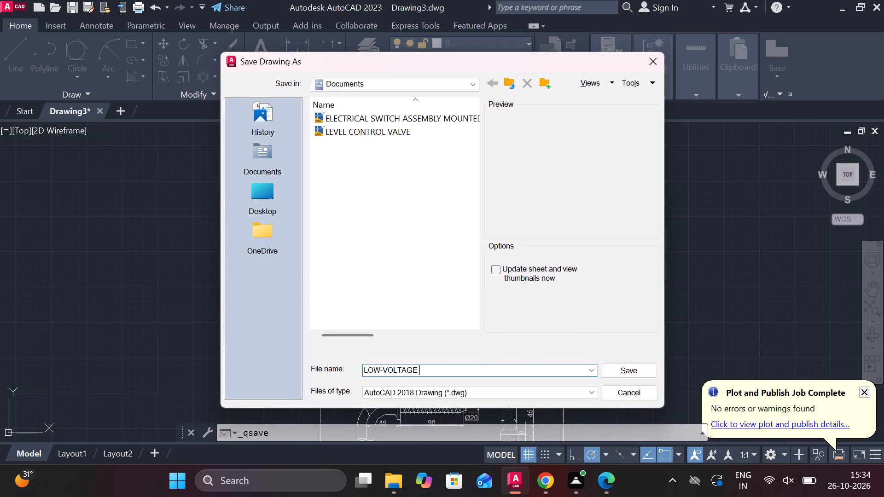
{"action": "type", "text": "INSULATOR"}
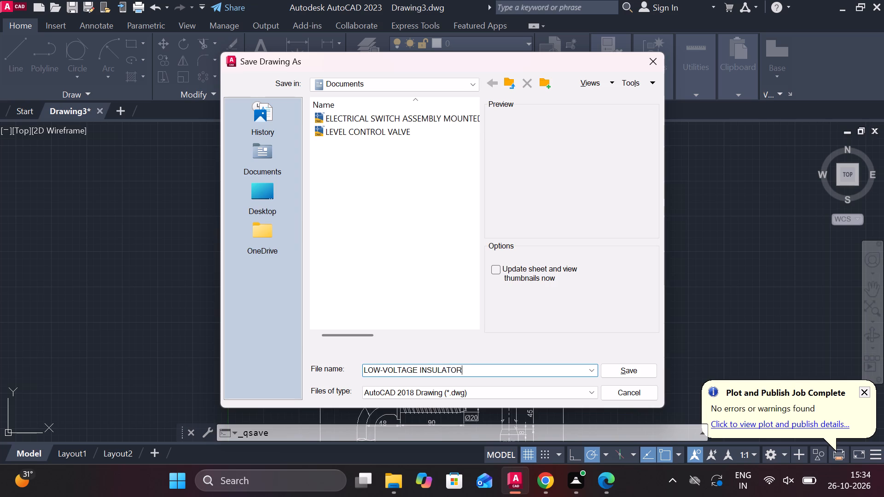
{"action": "left_click", "coordinate": [620, 376]}
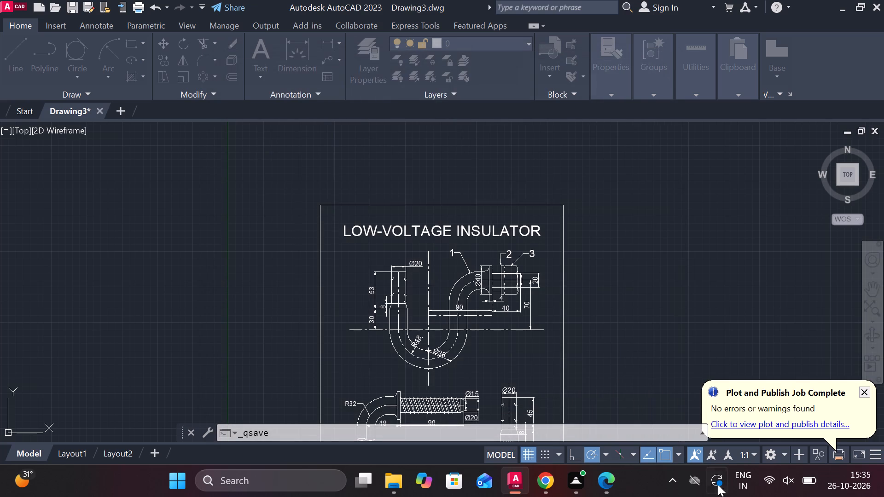
Turn off log file recording with LOGFILEOFF and save the drawing again.
{"action": "scroll", "coordinate": [573, 264], "scroll_direction": "down", "scroll_amount": 1}
{"action": "type", "text": "LOG"}
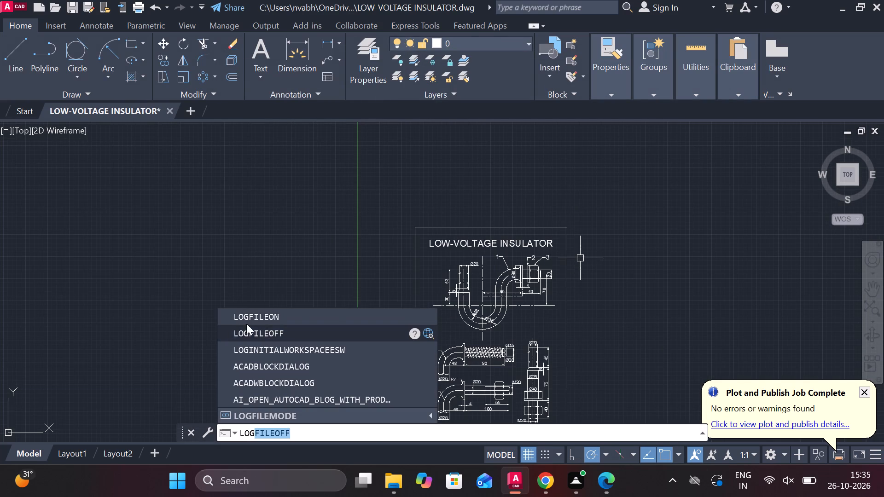
{"action": "left_click", "coordinate": [271, 329]}
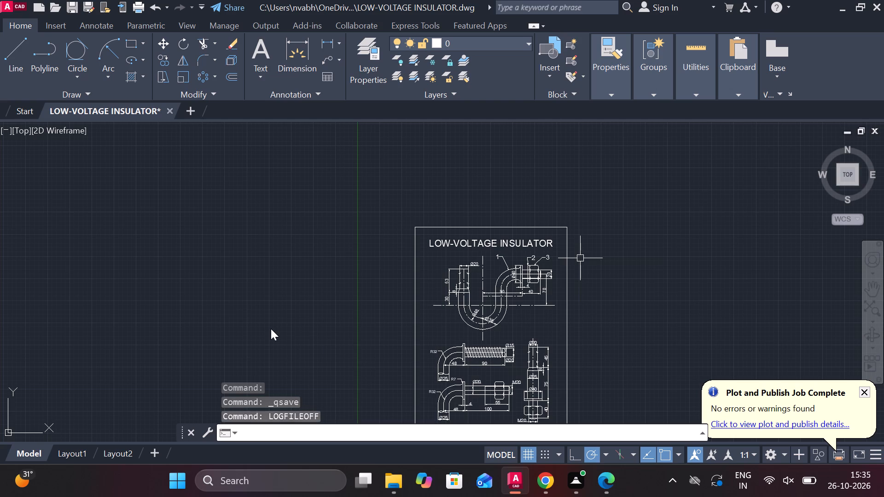
{"action": "key", "text": "ctrl+s"}
Plot a window around the border with DWG To PDF.pc3 in landscape orientation, saving it as LOW-VOLTAGE INSULATOR-Model.pdf in Documents.
{"action": "type", "text": "PLOT"}
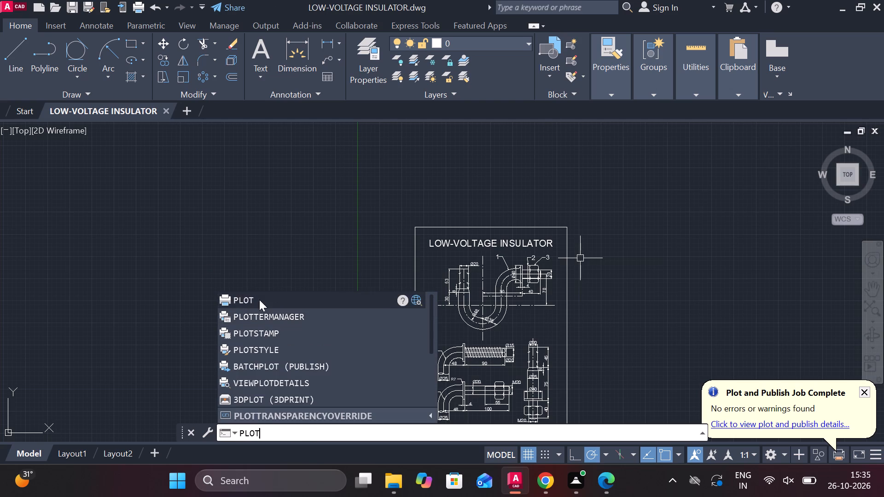
{"action": "left_click", "coordinate": [259, 300]}
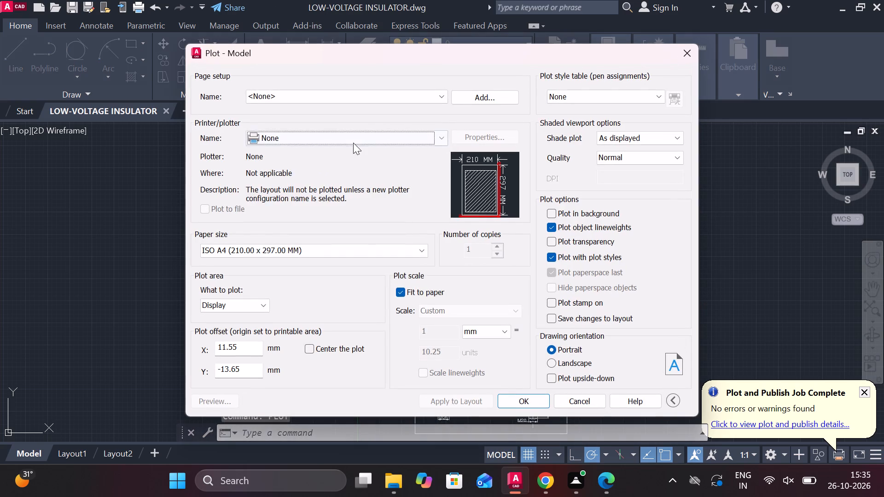
{"action": "left_click", "coordinate": [353, 143]}
{"action": "left_click", "coordinate": [290, 286]}
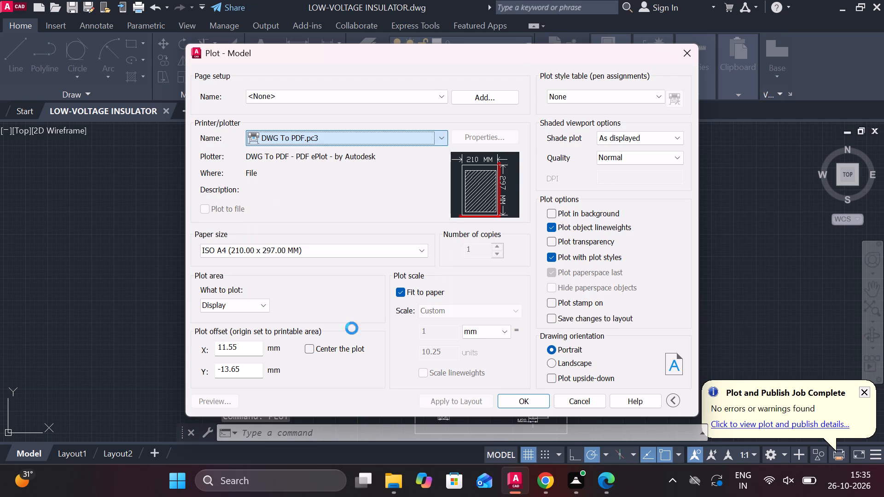
{"action": "left_click", "coordinate": [554, 367]}
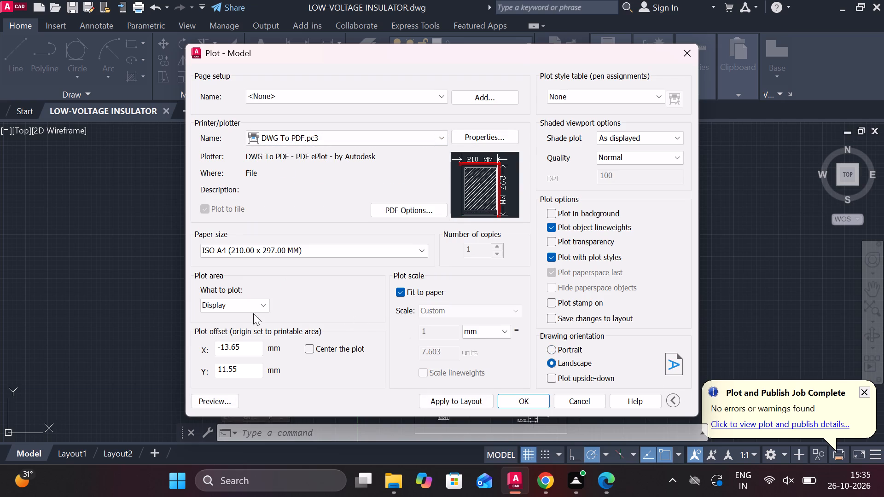
{"action": "left_click", "coordinate": [250, 313]}
{"action": "left_click", "coordinate": [247, 307]}
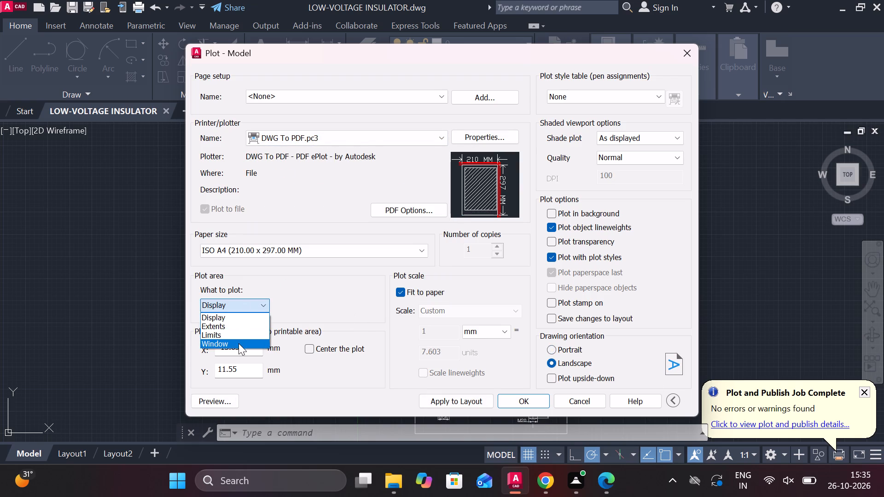
{"action": "left_click", "coordinate": [238, 343]}
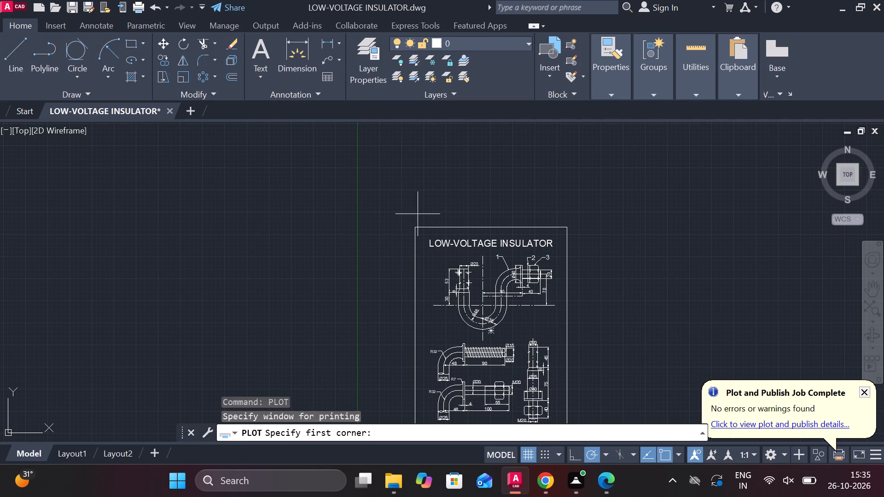
{"action": "left_click", "coordinate": [401, 221]}
{"action": "middle_click_drag", "start_coordinate": [453, 287], "coordinate": [436, 230]}
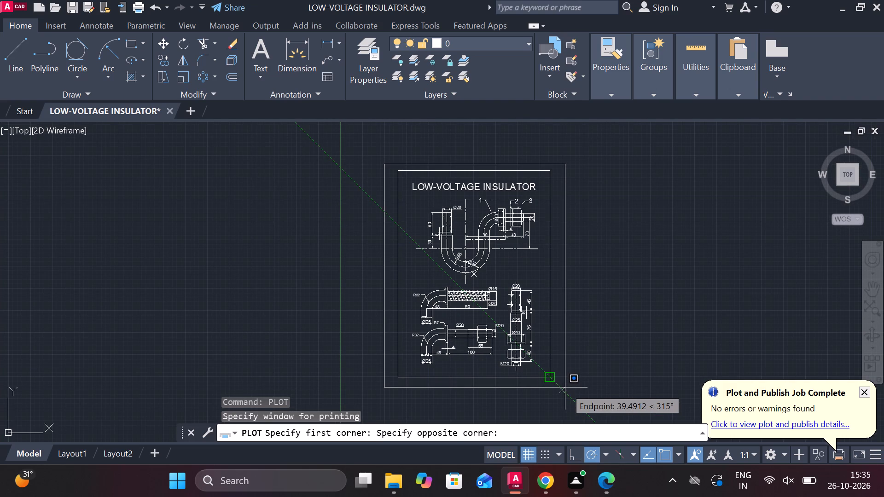
{"action": "left_click", "coordinate": [563, 387]}
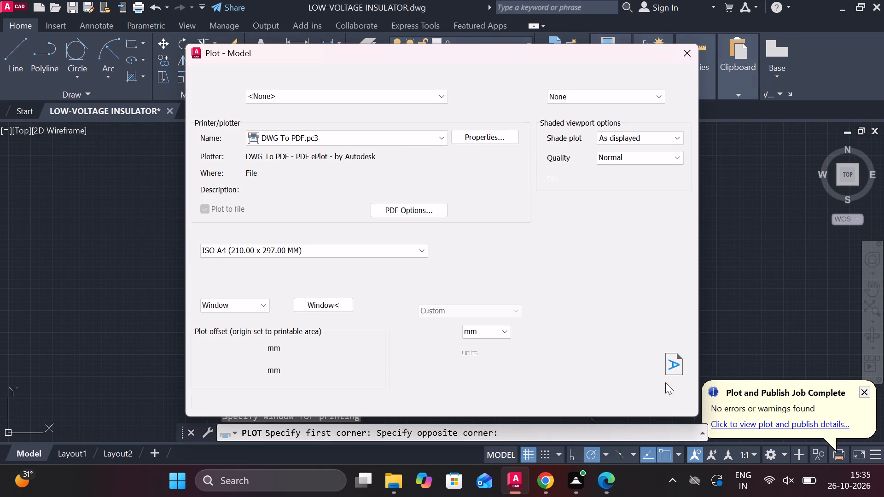
{"action": "left_click", "coordinate": [519, 398]}
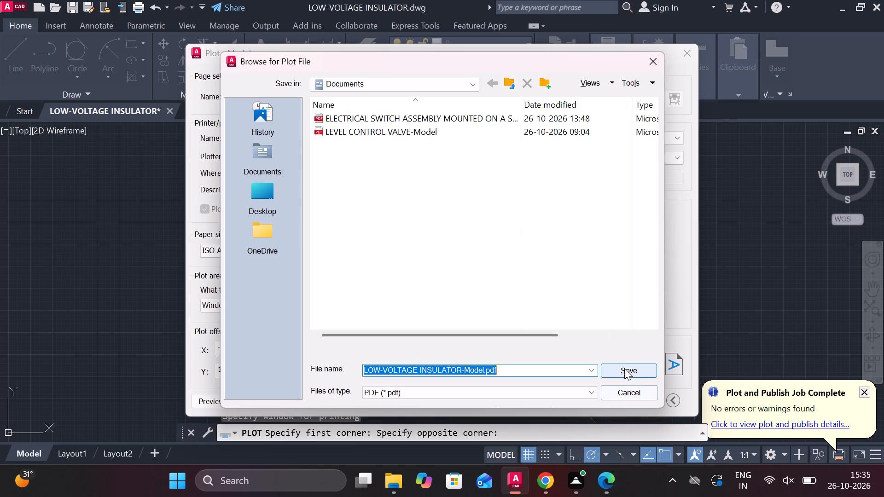
{"action": "left_click", "coordinate": [622, 366]}
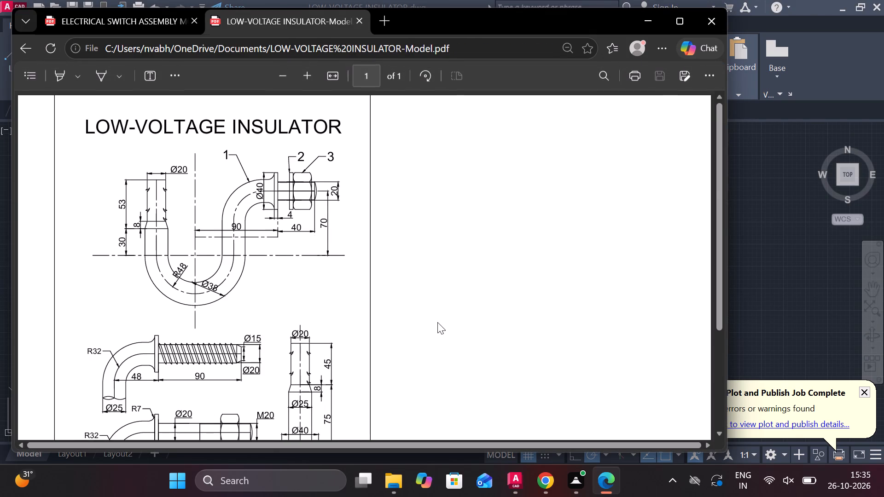
Review the plotted PDF from the title down to the bolt detail views, checking the layout and border.
{"action": "scroll", "coordinate": [437, 322], "scroll_direction": "down", "scroll_amount": 2}
{"action": "scroll", "coordinate": [396, 301], "scroll_direction": "up", "scroll_amount": 5}
{"action": "scroll", "coordinate": [396, 301], "scroll_direction": "down", "scroll_amount": 1}
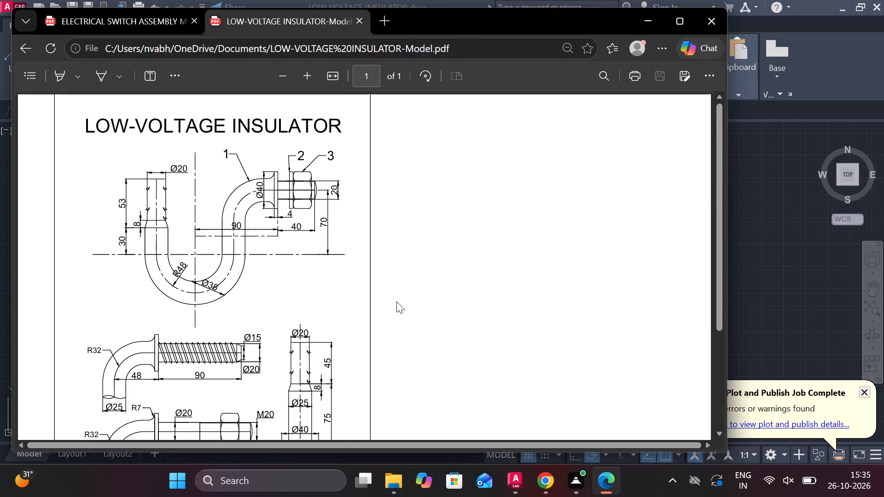
{"action": "scroll", "coordinate": [396, 301], "scroll_direction": "down", "scroll_amount": 1}
{"action": "scroll", "coordinate": [364, 270], "scroll_direction": "down", "scroll_amount": 1}
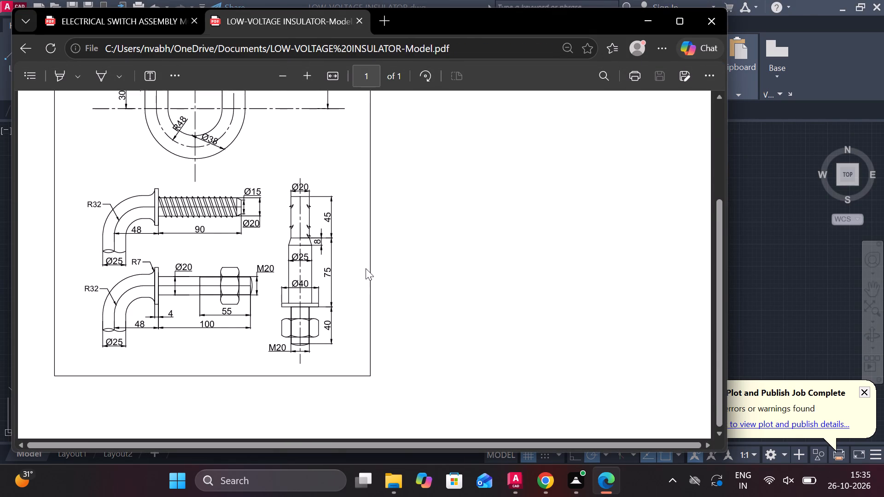
{"action": "scroll", "coordinate": [351, 251], "scroll_direction": "up", "scroll_amount": 6}
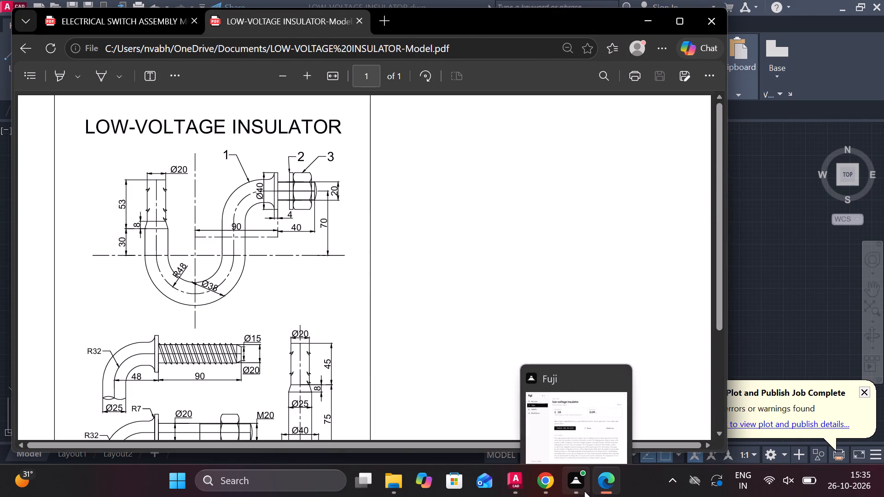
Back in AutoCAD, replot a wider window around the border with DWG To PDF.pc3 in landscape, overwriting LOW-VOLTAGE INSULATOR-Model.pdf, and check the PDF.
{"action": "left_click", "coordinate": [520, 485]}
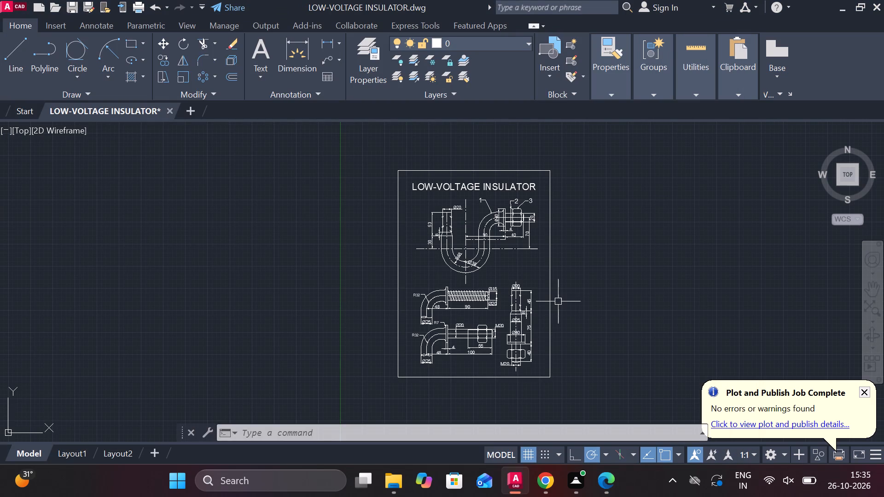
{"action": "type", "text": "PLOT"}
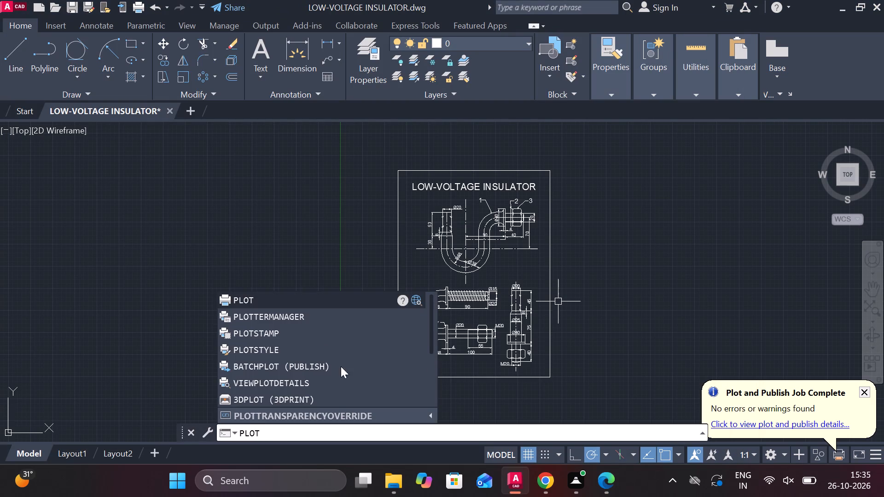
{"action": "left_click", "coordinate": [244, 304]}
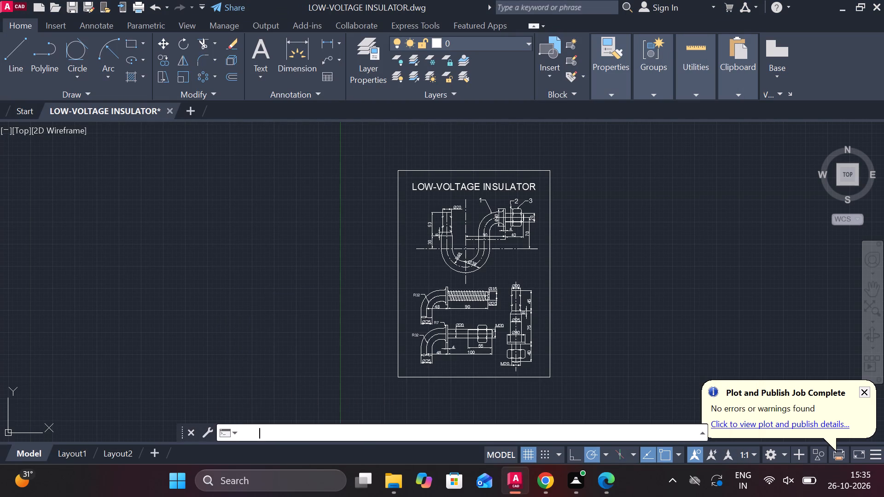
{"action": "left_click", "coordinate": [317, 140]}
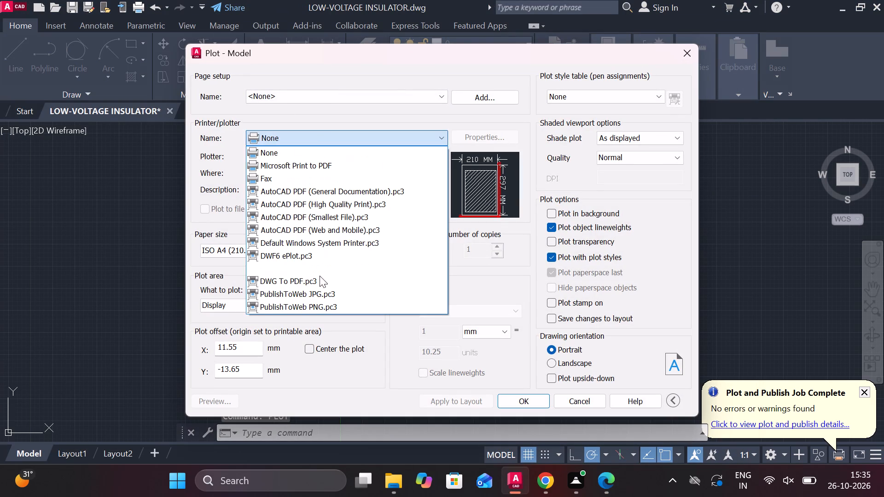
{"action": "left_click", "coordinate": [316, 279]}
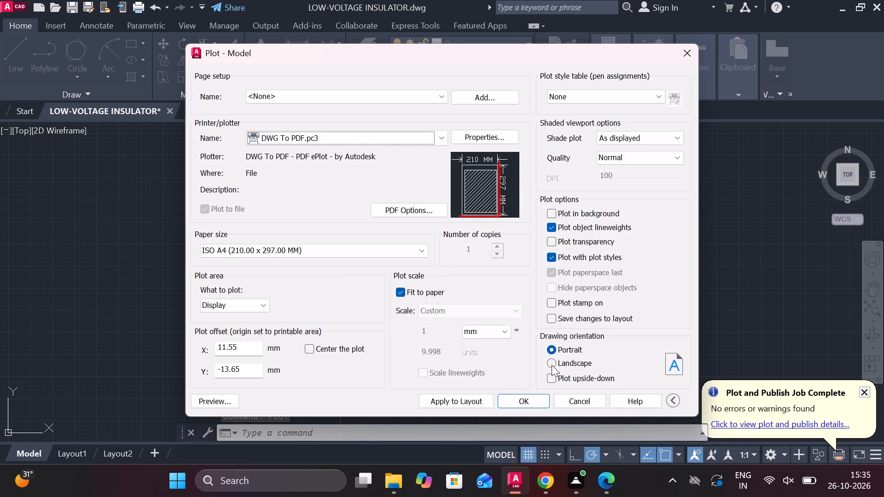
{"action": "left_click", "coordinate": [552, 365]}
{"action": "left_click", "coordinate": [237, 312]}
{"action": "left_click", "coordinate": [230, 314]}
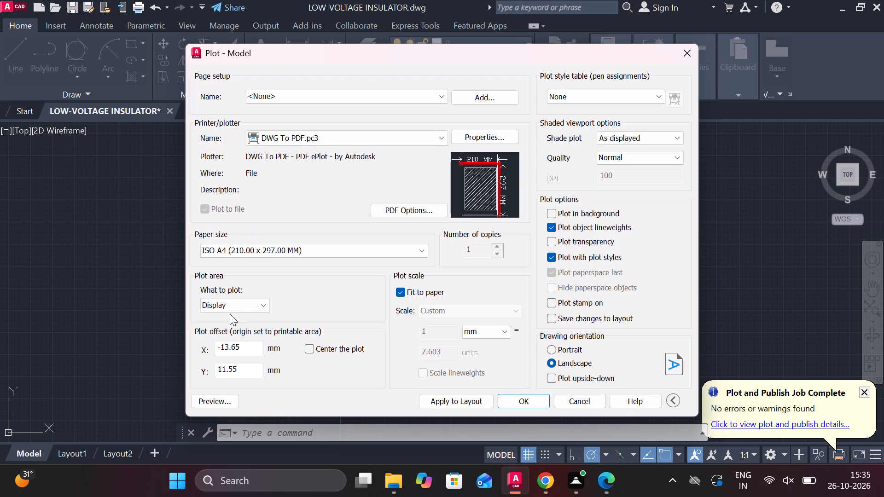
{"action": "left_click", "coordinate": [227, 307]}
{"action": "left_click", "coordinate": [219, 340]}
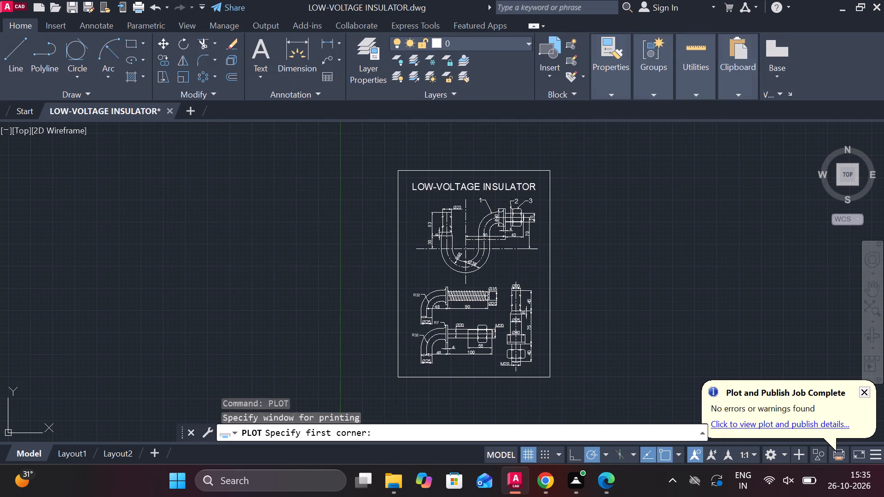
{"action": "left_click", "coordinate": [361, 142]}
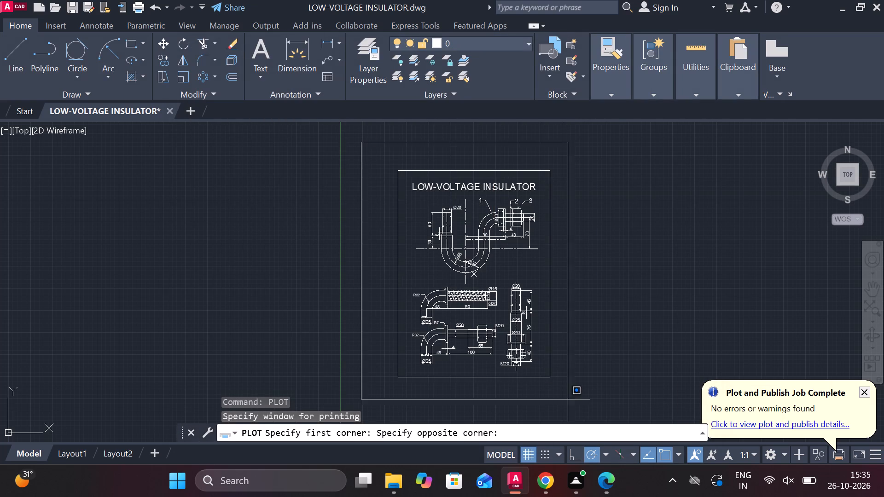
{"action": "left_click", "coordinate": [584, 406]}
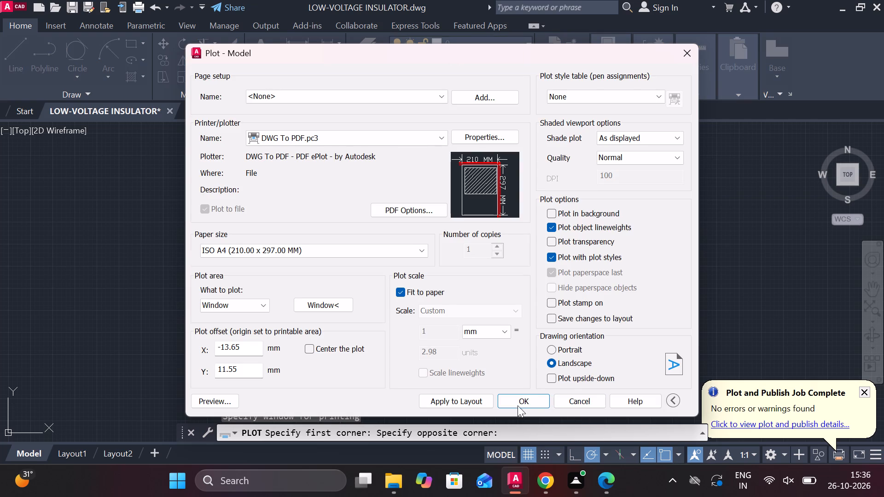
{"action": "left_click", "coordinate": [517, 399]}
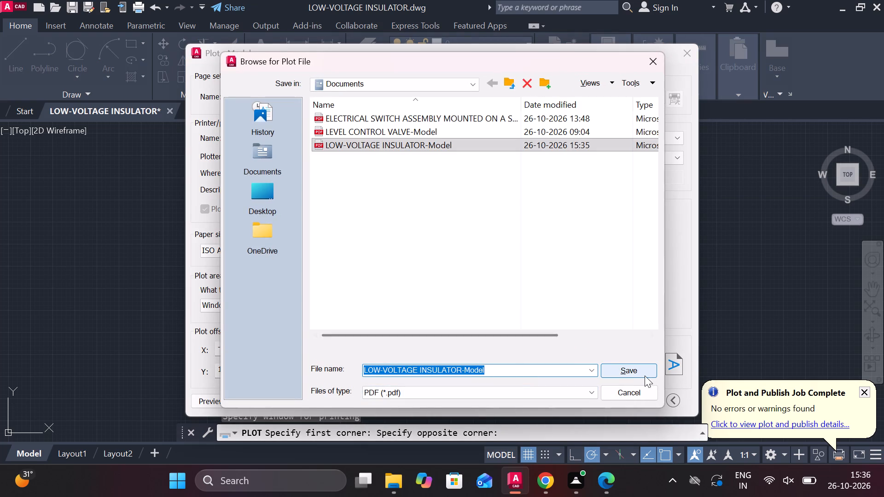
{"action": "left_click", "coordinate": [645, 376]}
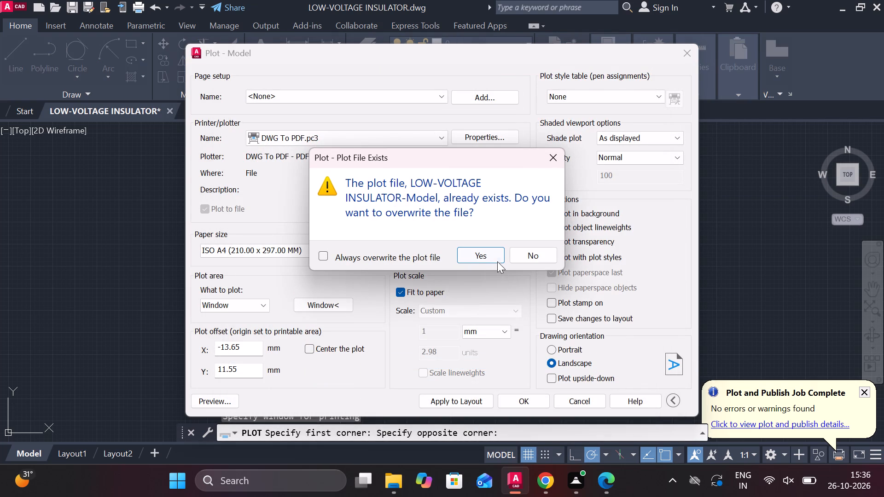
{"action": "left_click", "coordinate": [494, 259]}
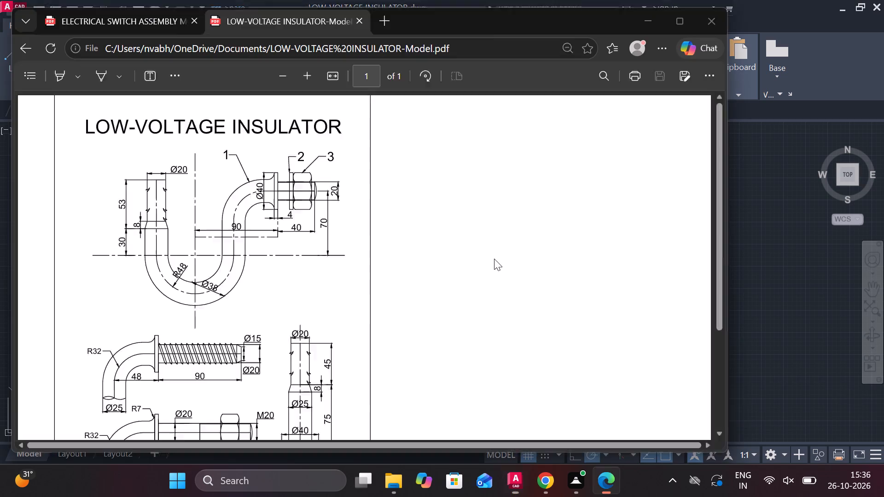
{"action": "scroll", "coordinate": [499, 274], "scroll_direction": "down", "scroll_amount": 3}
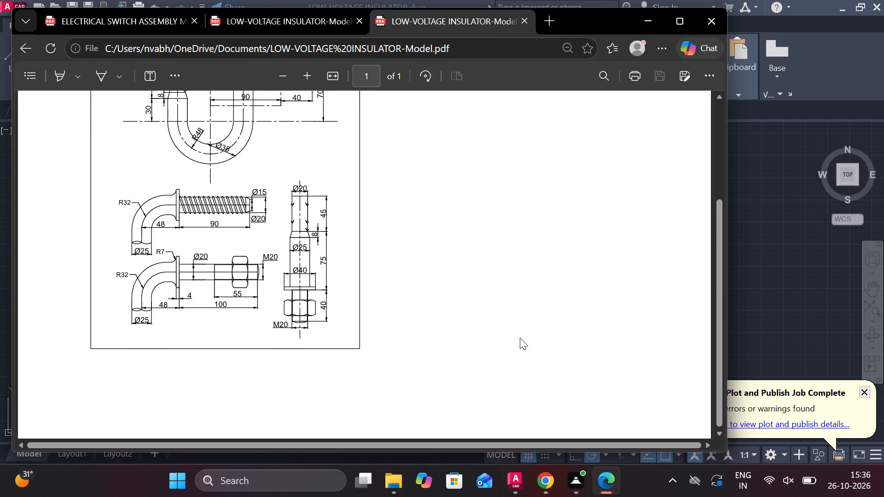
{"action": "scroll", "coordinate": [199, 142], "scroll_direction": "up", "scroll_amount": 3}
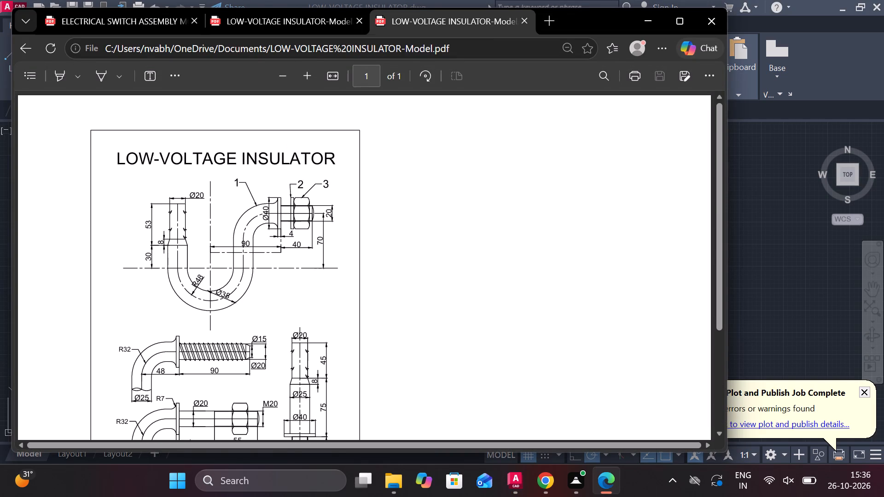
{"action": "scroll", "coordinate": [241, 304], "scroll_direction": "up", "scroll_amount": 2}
Back in AutoCAD, erase the Ø38 dimension on the bottom bend of the U-shaped rod.
{"action": "left_click", "coordinate": [760, 285]}
{"action": "scroll", "coordinate": [487, 263], "scroll_direction": "up", "scroll_amount": 3}
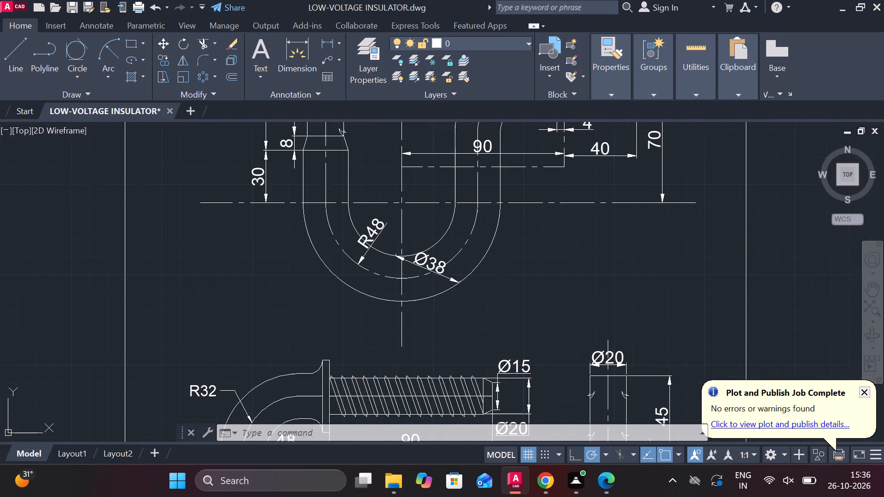
{"action": "scroll", "coordinate": [485, 283], "scroll_direction": "up", "scroll_amount": 1}
{"action": "left_click", "coordinate": [411, 259]}
{"action": "type", "text": "E"}
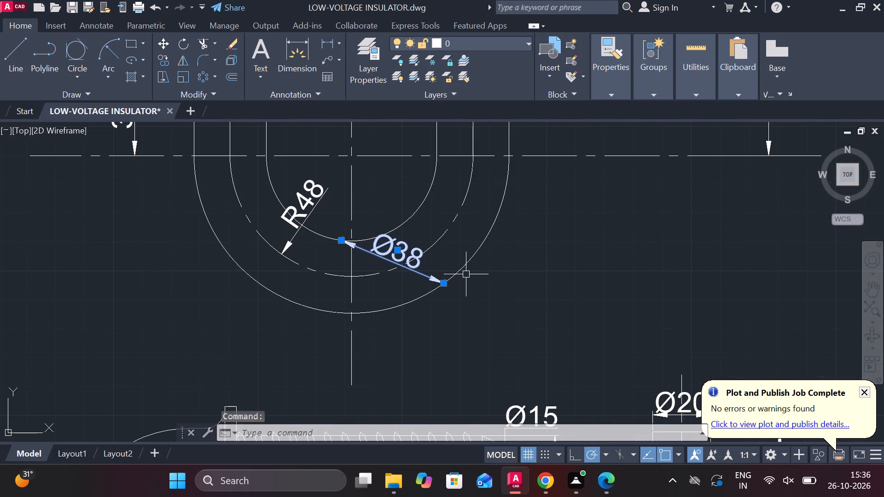
{"action": "key", "text": "space"}
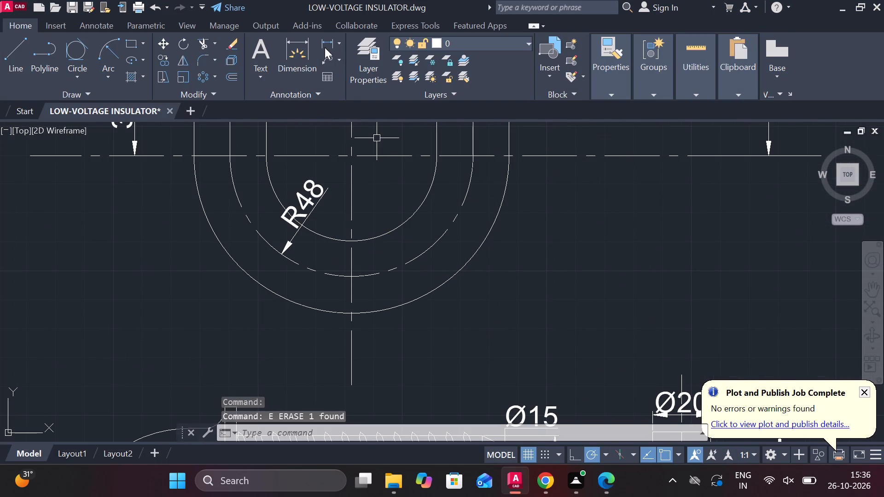
Add an aligned dimension across the rod's thickness, between the inner and outer arcs of the U-bend, and save the drawing.
{"action": "left_click", "coordinate": [337, 43]}
{"action": "left_click", "coordinate": [360, 94]}
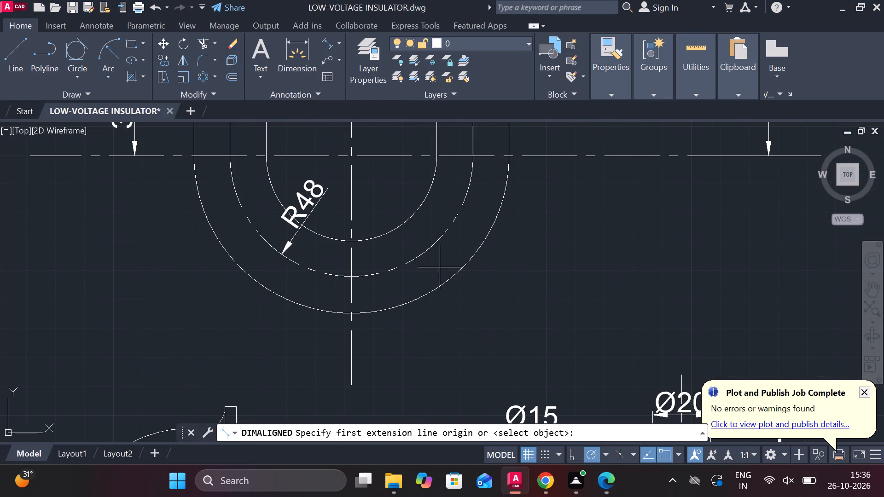
{"action": "left_click", "coordinate": [417, 225]}
{"action": "left_click", "coordinate": [453, 277]}
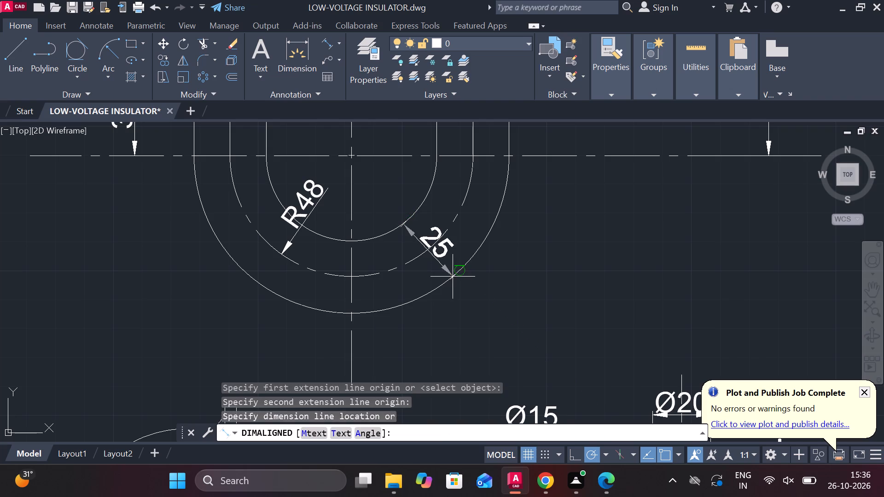
{"action": "left_click", "coordinate": [453, 277]}
{"action": "scroll", "coordinate": [531, 287], "scroll_direction": "down", "scroll_amount": 2}
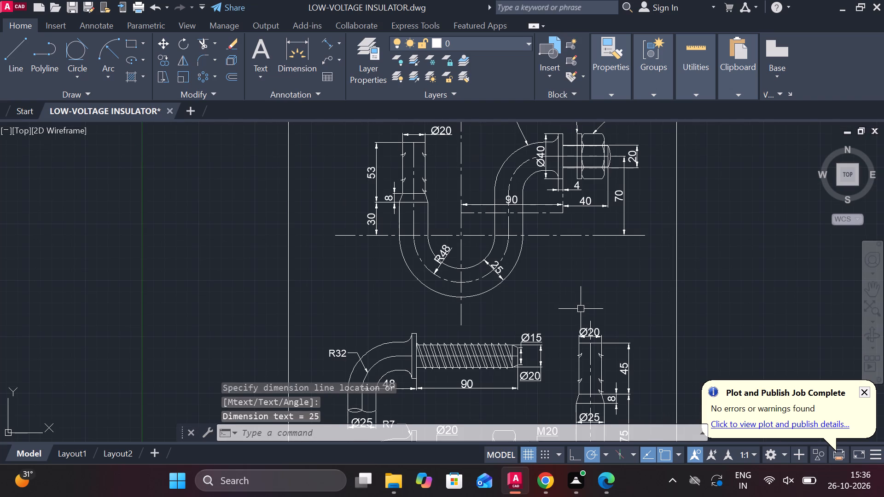
{"action": "key", "text": "ctrl+s"}
Plot a window just outside the border with DWG To PDF.pc3 in landscape, overwriting LOW-VOLTAGE INSULATOR-Model.pdf in Documents, and check the PDF.
{"action": "type", "text": "PLOT"}
{"action": "left_click", "coordinate": [277, 301]}
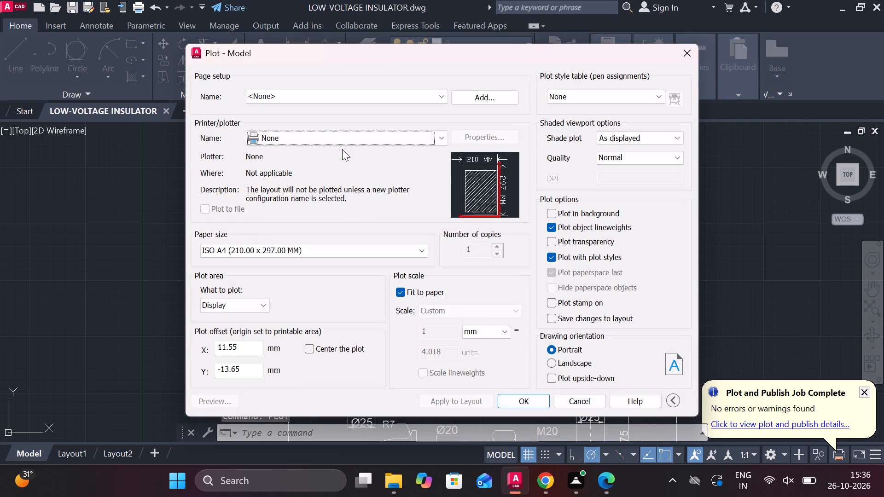
{"action": "left_click", "coordinate": [333, 142]}
{"action": "left_click", "coordinate": [301, 280]}
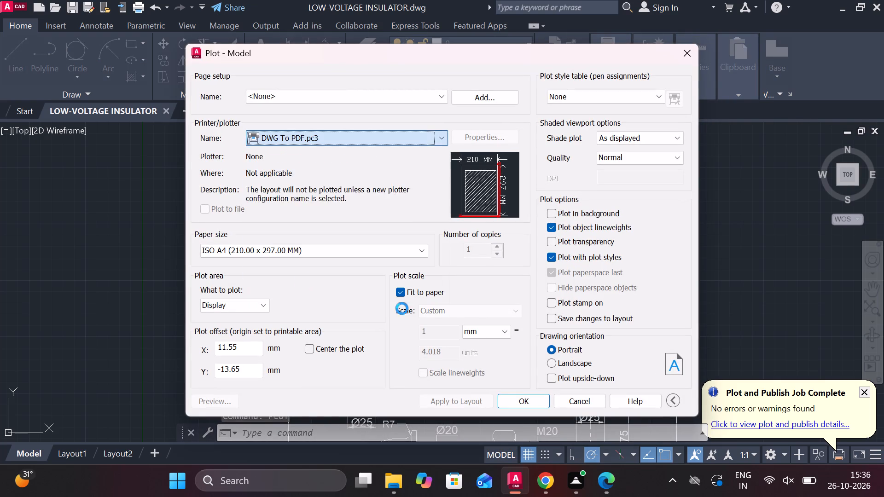
{"action": "left_click", "coordinate": [550, 362]}
{"action": "left_click", "coordinate": [249, 303]}
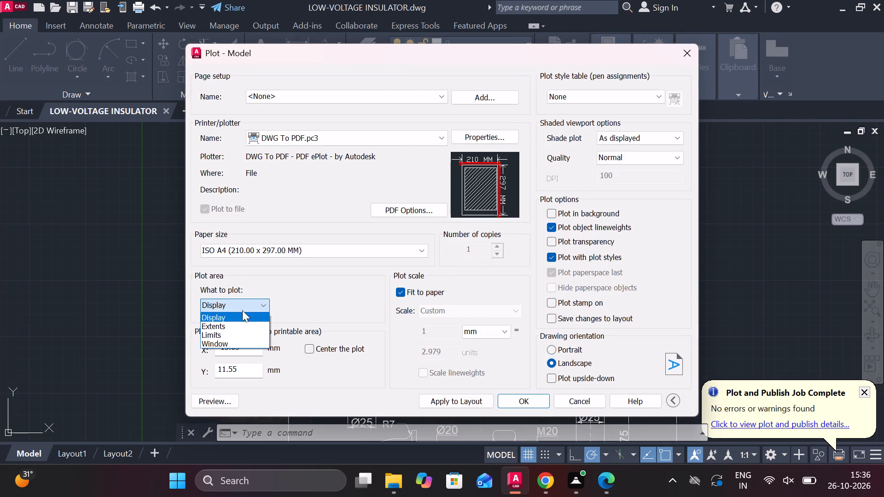
{"action": "left_click", "coordinate": [239, 345]}
{"action": "scroll", "coordinate": [470, 320], "scroll_direction": "down", "scroll_amount": 2}
{"action": "left_click", "coordinate": [375, 189]}
{"action": "middle_click_drag", "start_coordinate": [574, 359], "coordinate": [546, 301]}
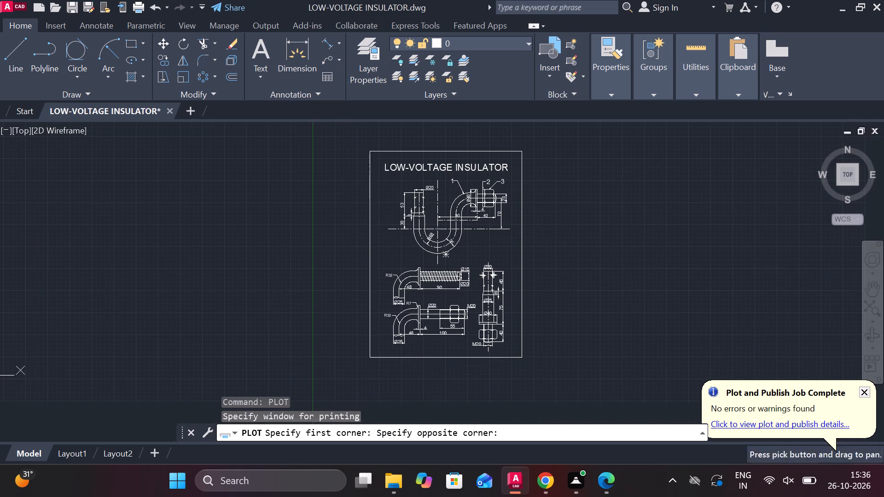
{"action": "left_click", "coordinate": [541, 377]}
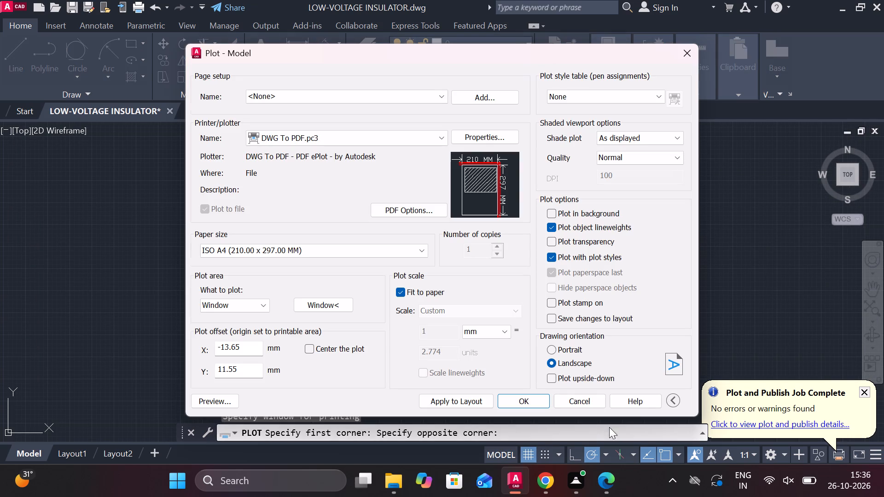
{"action": "left_click", "coordinate": [538, 402]}
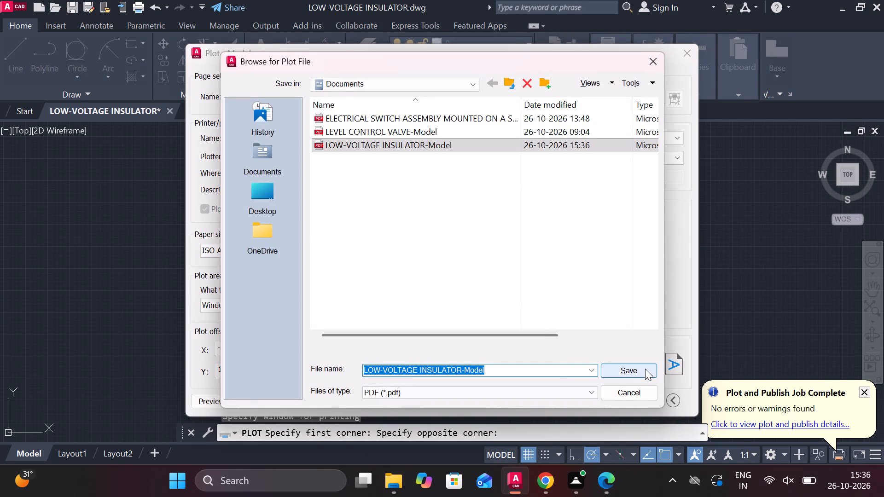
{"action": "left_click", "coordinate": [645, 369]}
{"action": "left_click", "coordinate": [481, 257]}
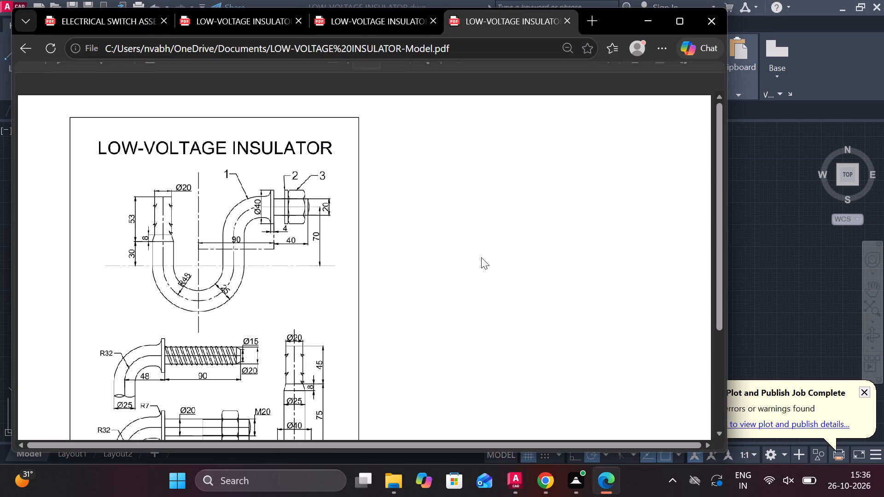
{"action": "scroll", "coordinate": [488, 315], "scroll_direction": "down", "scroll_amount": 3}
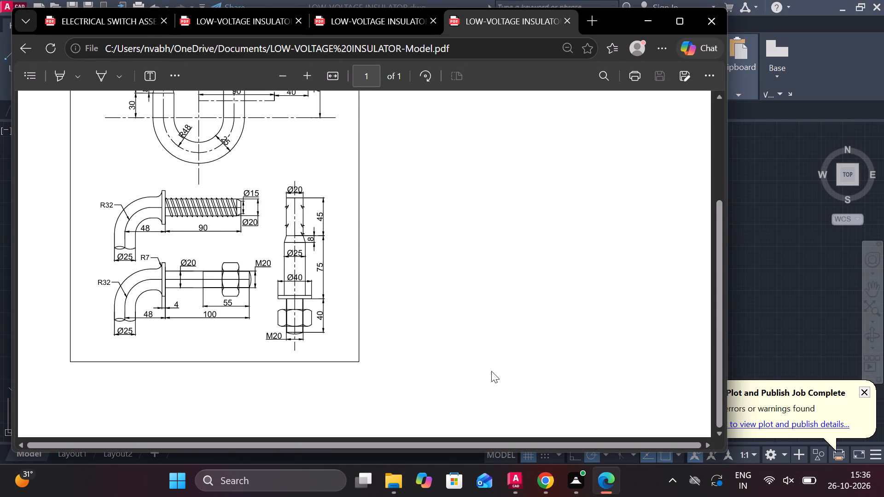